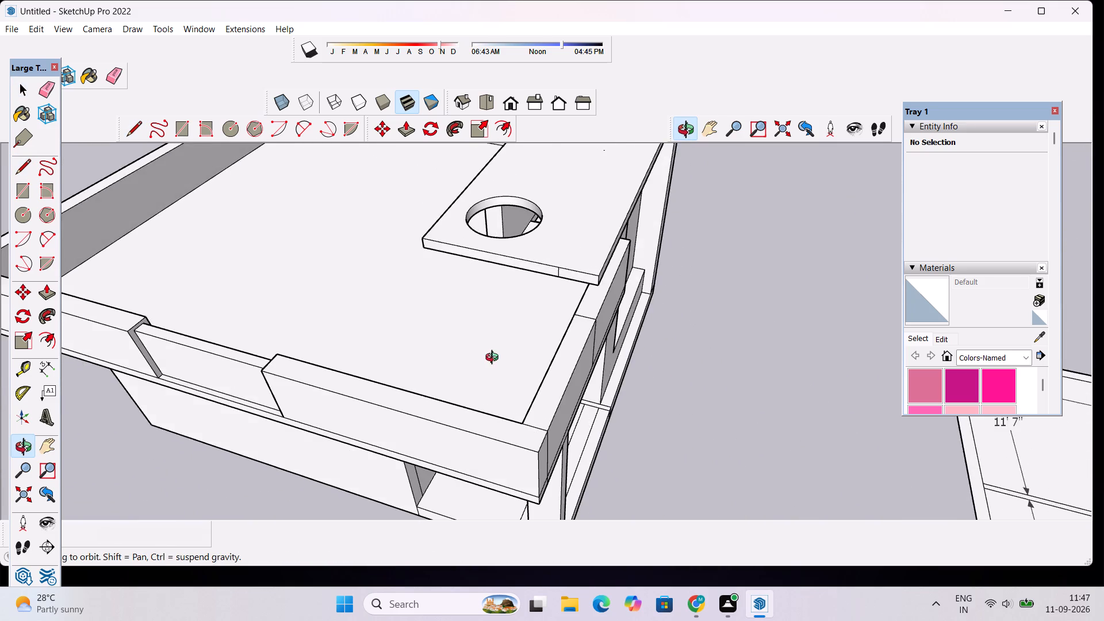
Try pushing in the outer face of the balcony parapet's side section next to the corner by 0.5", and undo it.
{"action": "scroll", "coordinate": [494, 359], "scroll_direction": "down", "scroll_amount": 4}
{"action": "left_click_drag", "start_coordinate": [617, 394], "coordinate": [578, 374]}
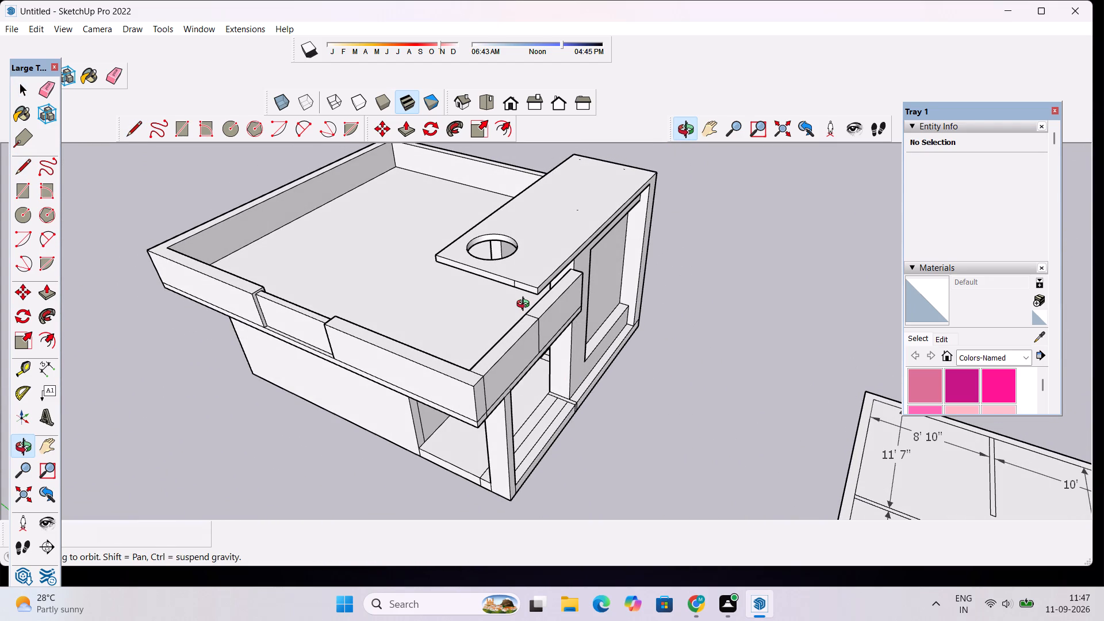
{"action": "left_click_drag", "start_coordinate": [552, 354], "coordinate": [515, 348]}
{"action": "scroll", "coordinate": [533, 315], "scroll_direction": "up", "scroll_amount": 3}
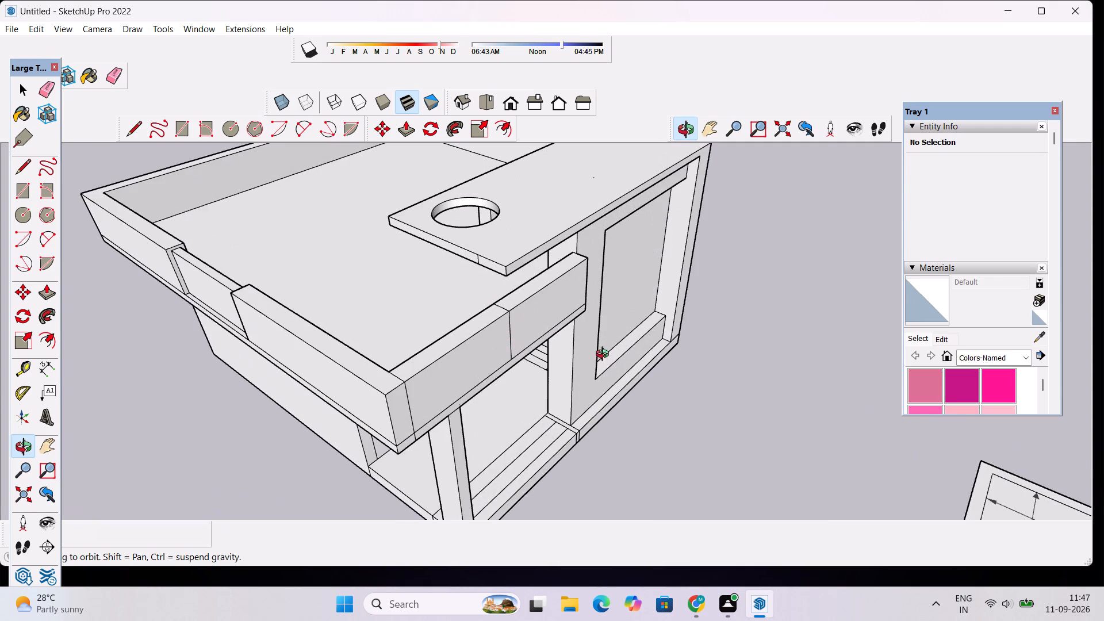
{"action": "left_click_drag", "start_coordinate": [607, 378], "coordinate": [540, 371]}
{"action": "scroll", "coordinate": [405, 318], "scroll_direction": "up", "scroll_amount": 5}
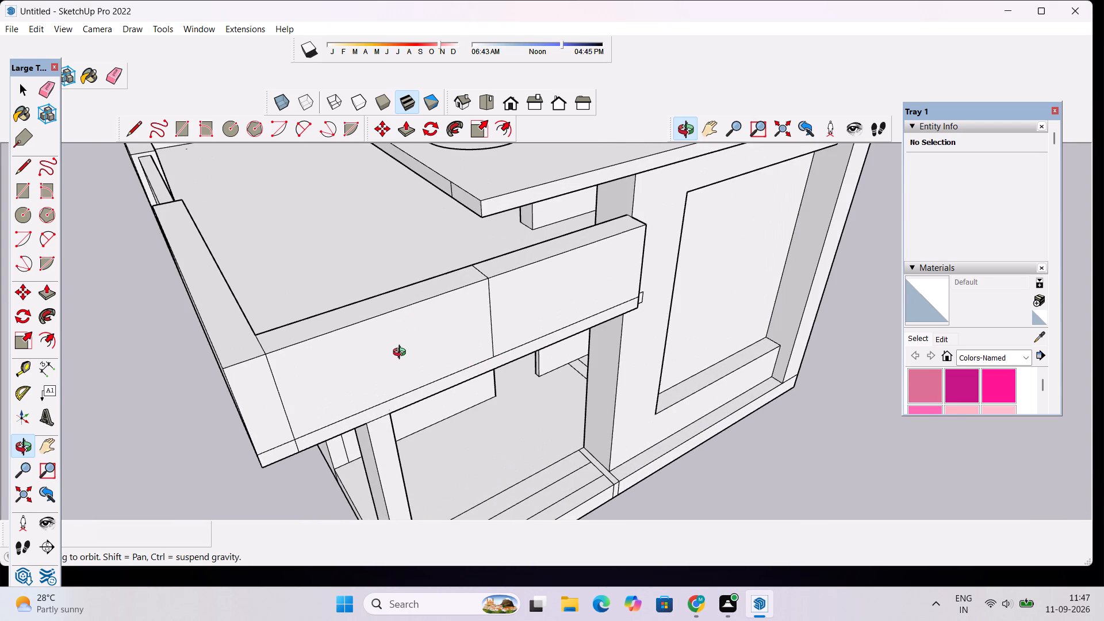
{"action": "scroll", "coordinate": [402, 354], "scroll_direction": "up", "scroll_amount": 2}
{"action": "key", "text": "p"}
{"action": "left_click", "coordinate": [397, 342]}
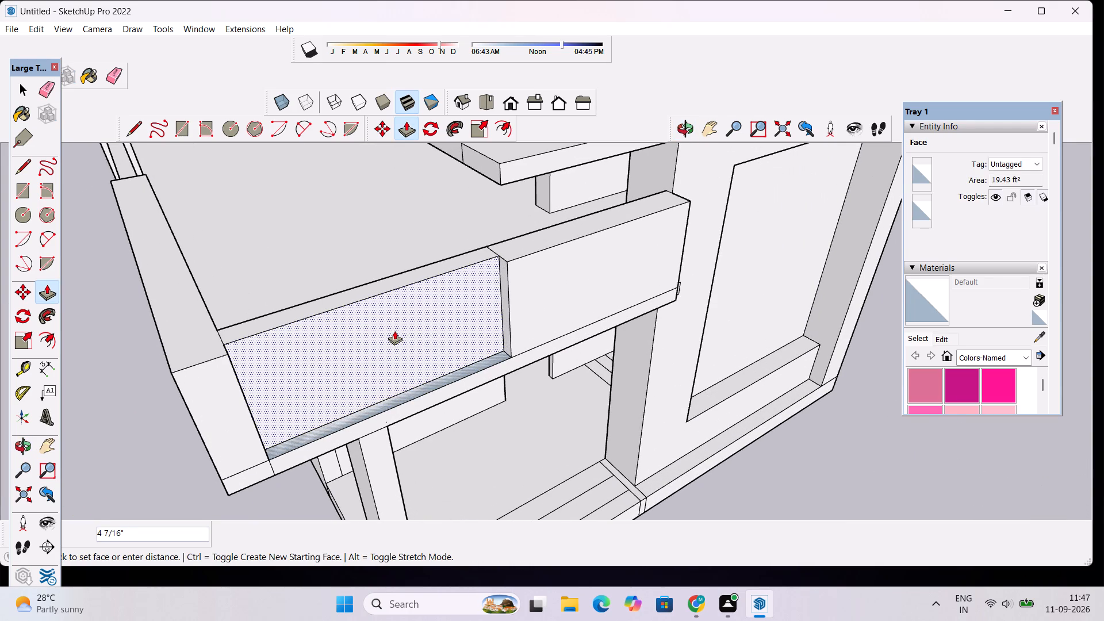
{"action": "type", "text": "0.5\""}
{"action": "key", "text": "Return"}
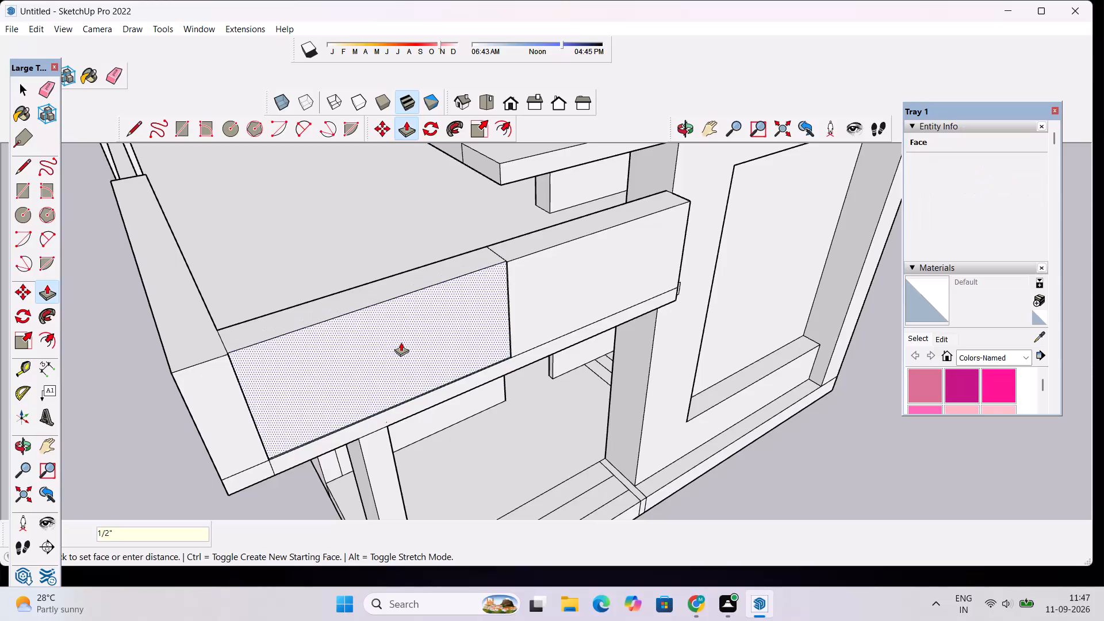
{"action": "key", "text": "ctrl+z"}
Push in the outer face of the same parapet section by 0.5' to form a recess.
{"action": "left_click", "coordinate": [401, 341]}
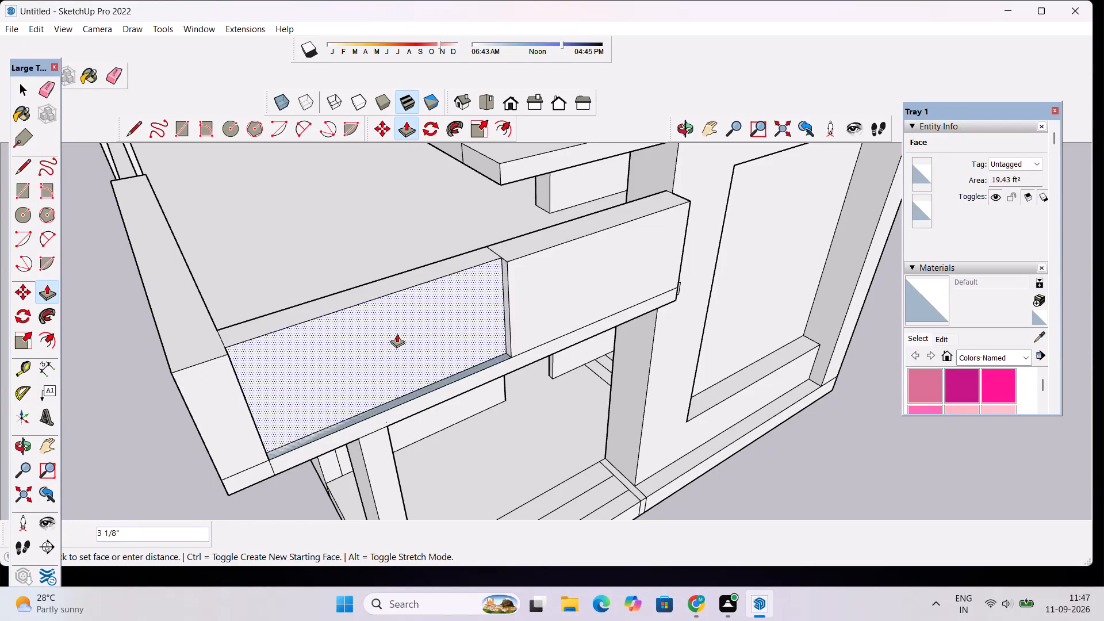
{"action": "type", "text": "0.5'"}
{"action": "key", "text": "Return"}
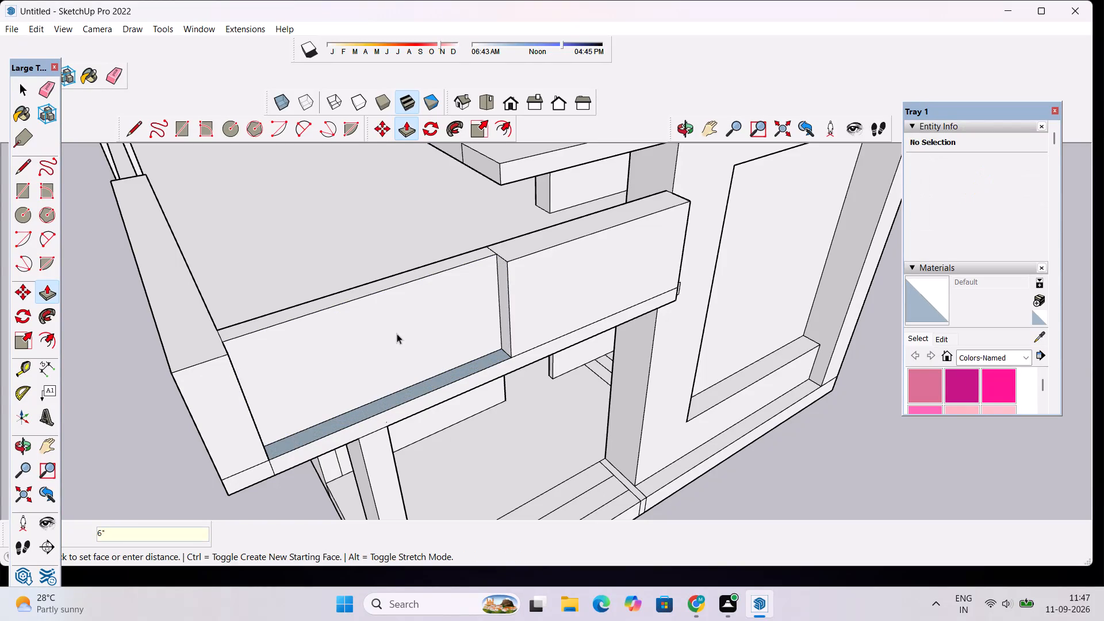
{"action": "key", "text": "space"}
Pull the narrow ledge face at the bottom of the parapet recess up by 0.5".
{"action": "left_click", "coordinate": [683, 132]}
{"action": "left_click_drag", "start_coordinate": [683, 261], "coordinate": [627, 293]}
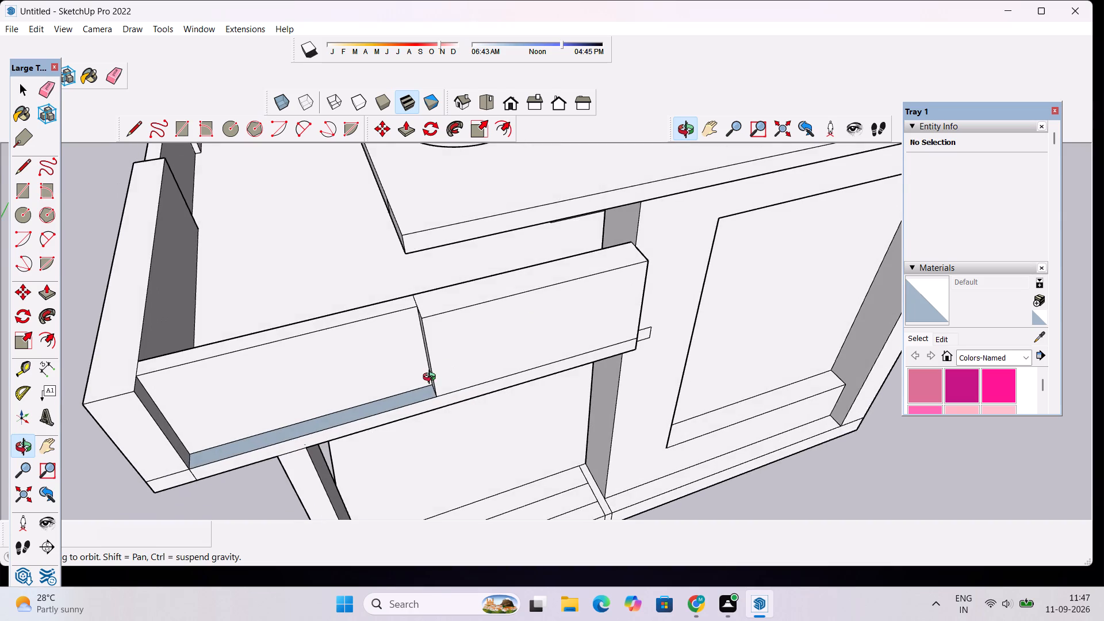
{"action": "scroll", "coordinate": [430, 377], "scroll_direction": "down", "scroll_amount": 6}
{"action": "scroll", "coordinate": [394, 401], "scroll_direction": "up", "scroll_amount": 3}
{"action": "left_click_drag", "start_coordinate": [385, 400], "coordinate": [382, 366]}
{"action": "scroll", "coordinate": [381, 358], "scroll_direction": "up", "scroll_amount": 3}
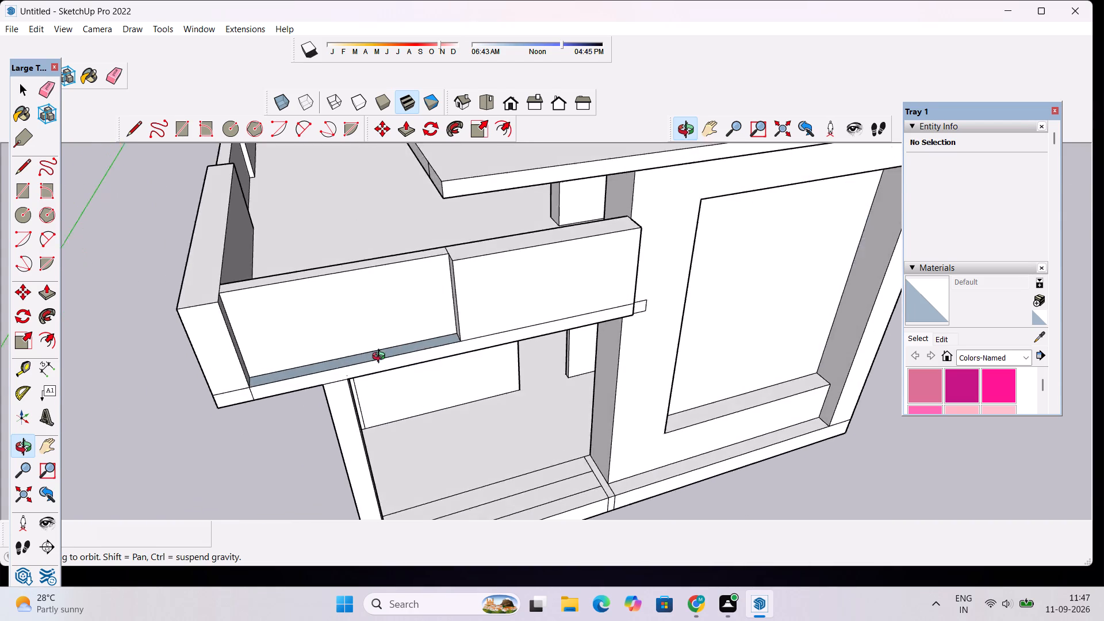
{"action": "scroll", "coordinate": [381, 358], "scroll_direction": "up", "scroll_amount": 2}
{"action": "left_click_drag", "start_coordinate": [382, 352], "coordinate": [394, 384]}
{"action": "scroll", "coordinate": [392, 385], "scroll_direction": "up", "scroll_amount": 5}
{"action": "key", "text": "space"}
{"action": "left_click", "coordinate": [407, 412]}
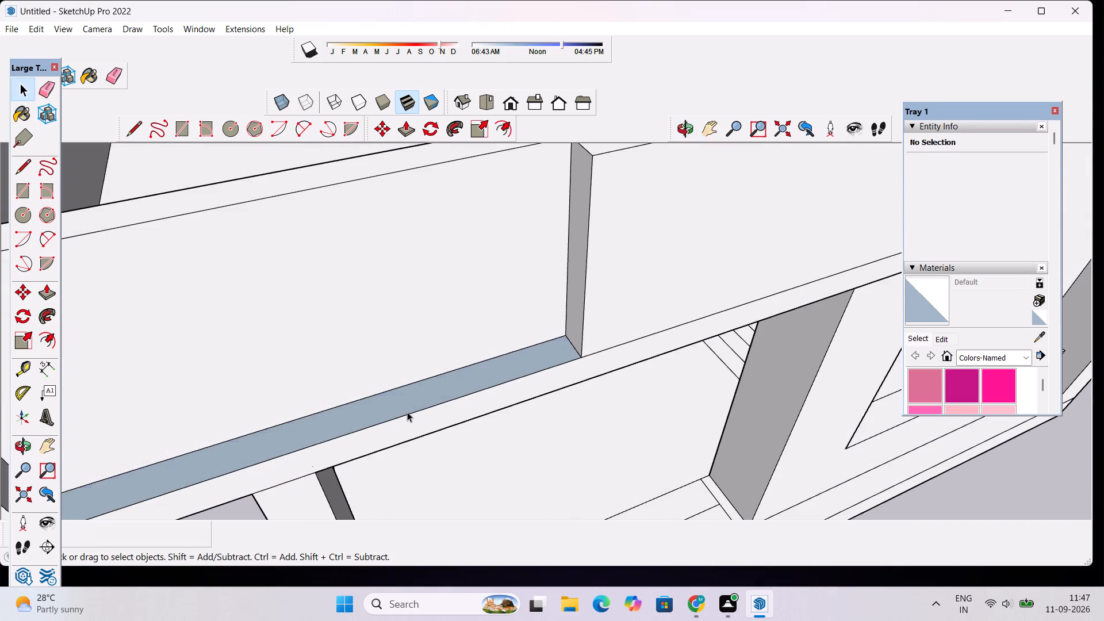
{"action": "key", "text": "p"}
{"action": "left_click", "coordinate": [407, 412]}
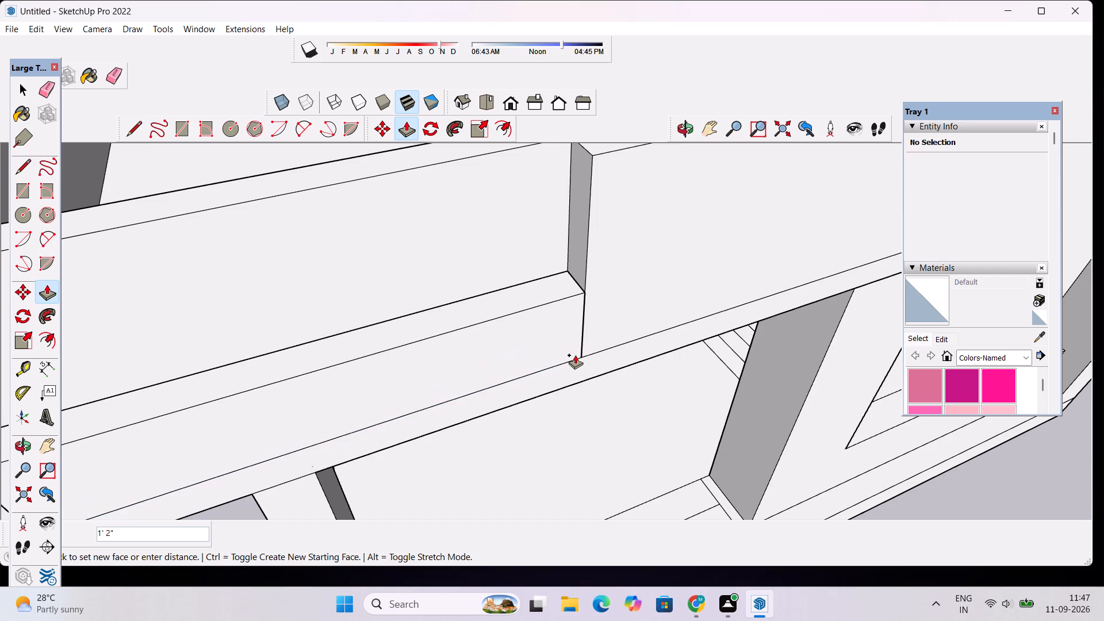
{"action": "type", "text": "0.5\""}
{"action": "key", "text": "Return"}
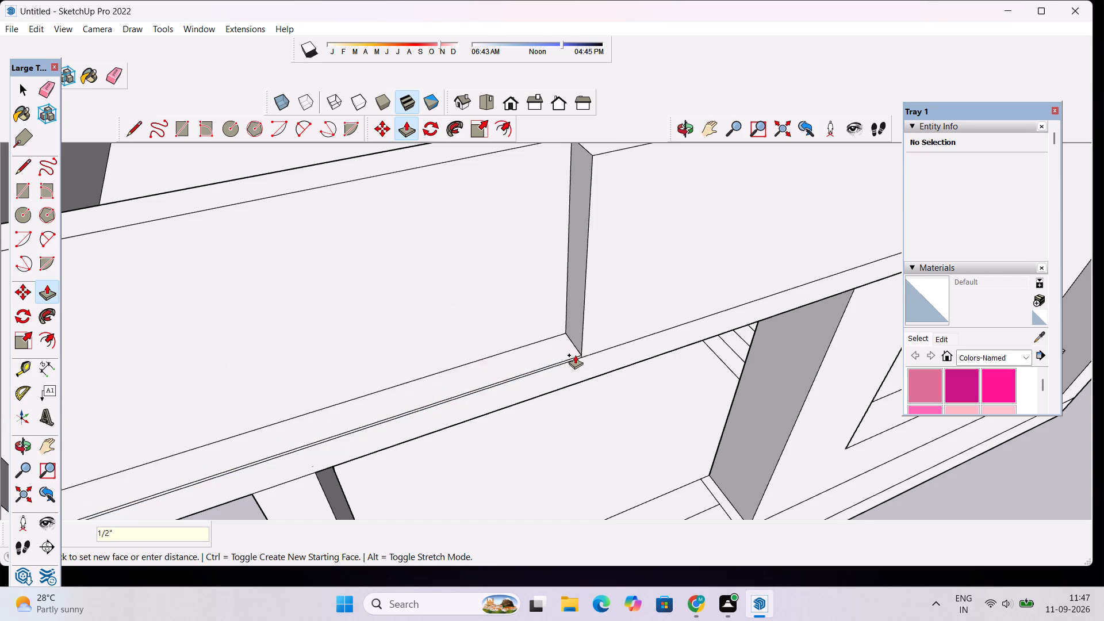
{"action": "key", "text": "space"}
Examine the recessed parapet section, the adjoining full-thickness section and the opening below from several angles.
{"action": "scroll", "coordinate": [575, 355], "scroll_direction": "down", "scroll_amount": 5}
{"action": "left_click_drag", "start_coordinate": [536, 442], "coordinate": [520, 408]}
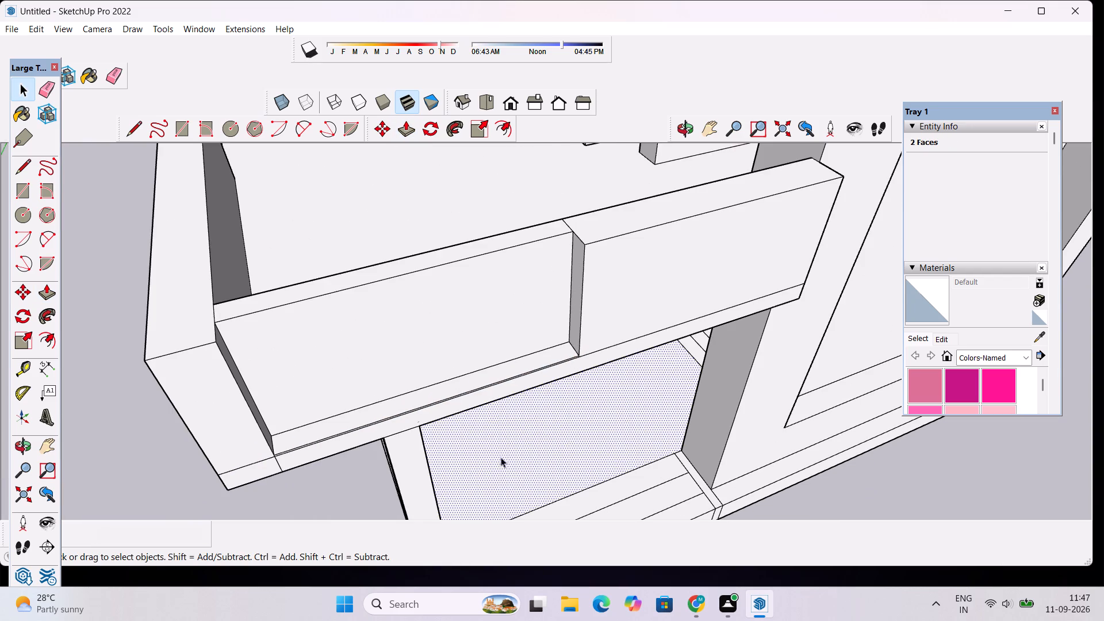
{"action": "left_click", "coordinate": [324, 497]}
{"action": "left_click", "coordinate": [681, 124]}
{"action": "left_click_drag", "start_coordinate": [691, 231], "coordinate": [660, 205]}
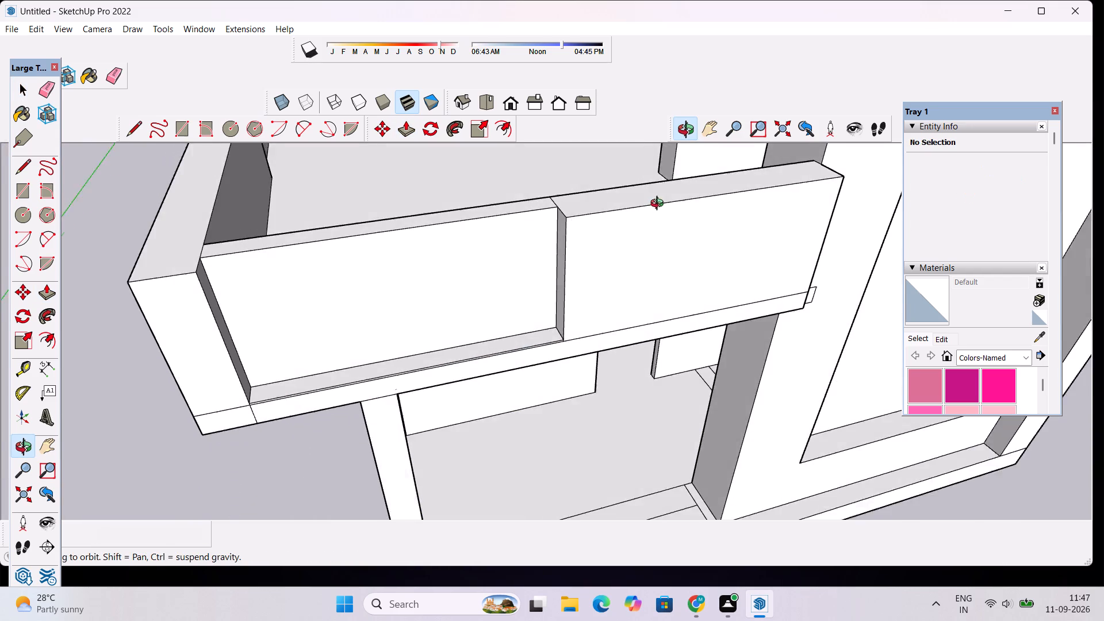
{"action": "left_click_drag", "start_coordinate": [660, 205], "coordinate": [658, 205]}
{"action": "scroll", "coordinate": [637, 243], "scroll_direction": "down", "scroll_amount": 9}
{"action": "left_click_drag", "start_coordinate": [586, 331], "coordinate": [498, 304]}
{"action": "scroll", "coordinate": [583, 273], "scroll_direction": "down", "scroll_amount": 3}
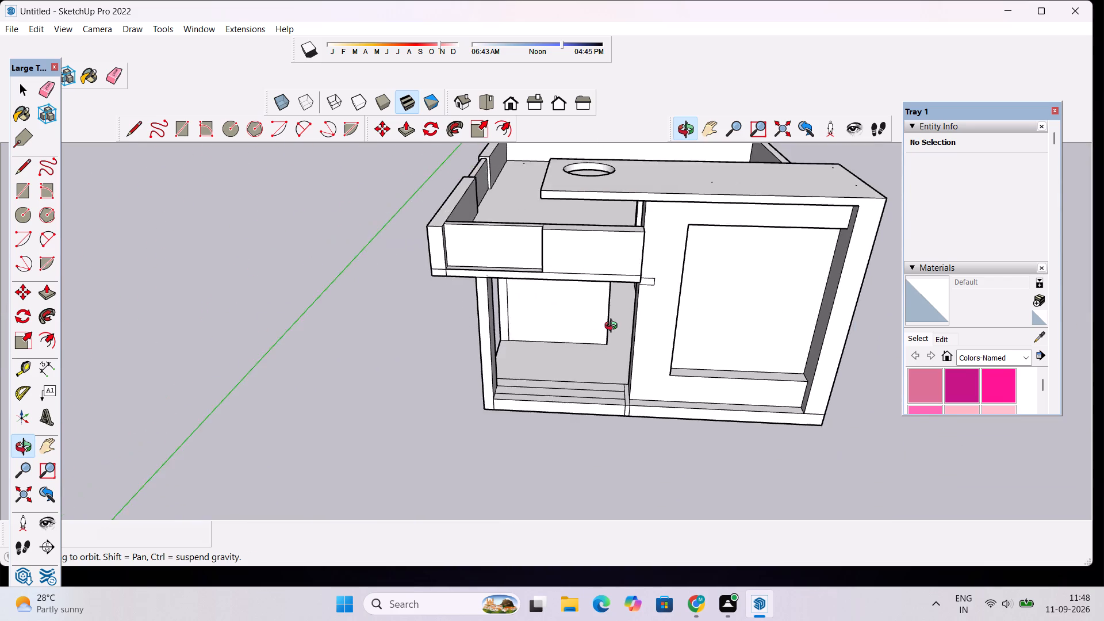
{"action": "scroll", "coordinate": [614, 327], "scroll_direction": "up", "scroll_amount": 5}
{"action": "left_click_drag", "start_coordinate": [613, 346], "coordinate": [614, 339]}
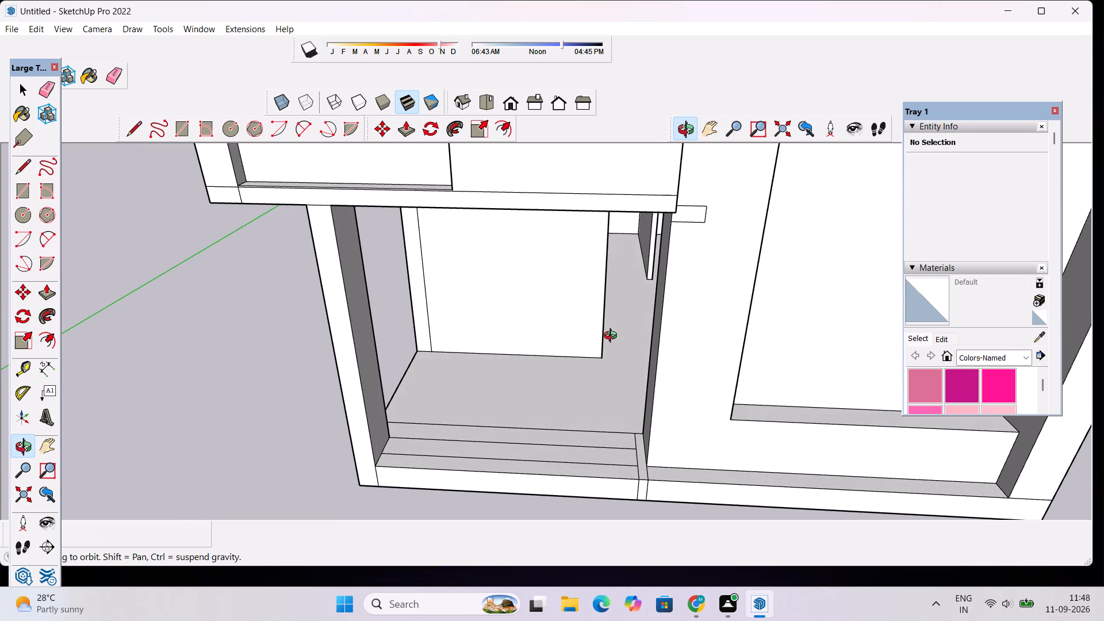
{"action": "scroll", "coordinate": [641, 316], "scroll_direction": "down", "scroll_amount": 4}
{"action": "left_click_drag", "start_coordinate": [566, 267], "coordinate": [572, 245]}
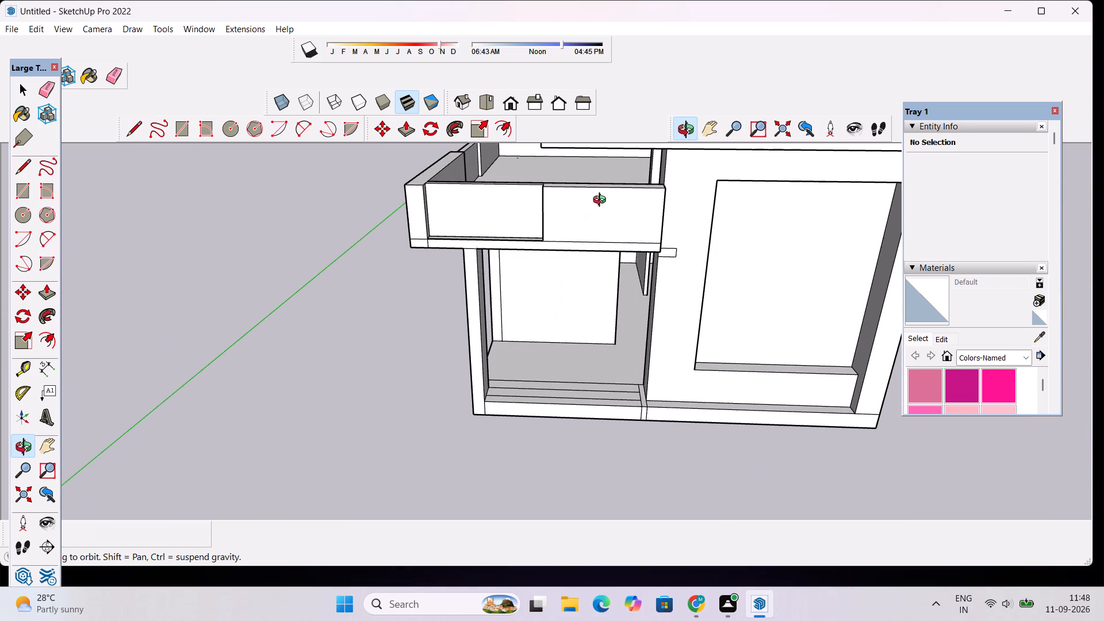
{"action": "scroll", "coordinate": [602, 198], "scroll_direction": "up", "scroll_amount": 5}
{"action": "left_click_drag", "start_coordinate": [556, 198], "coordinate": [586, 257]}
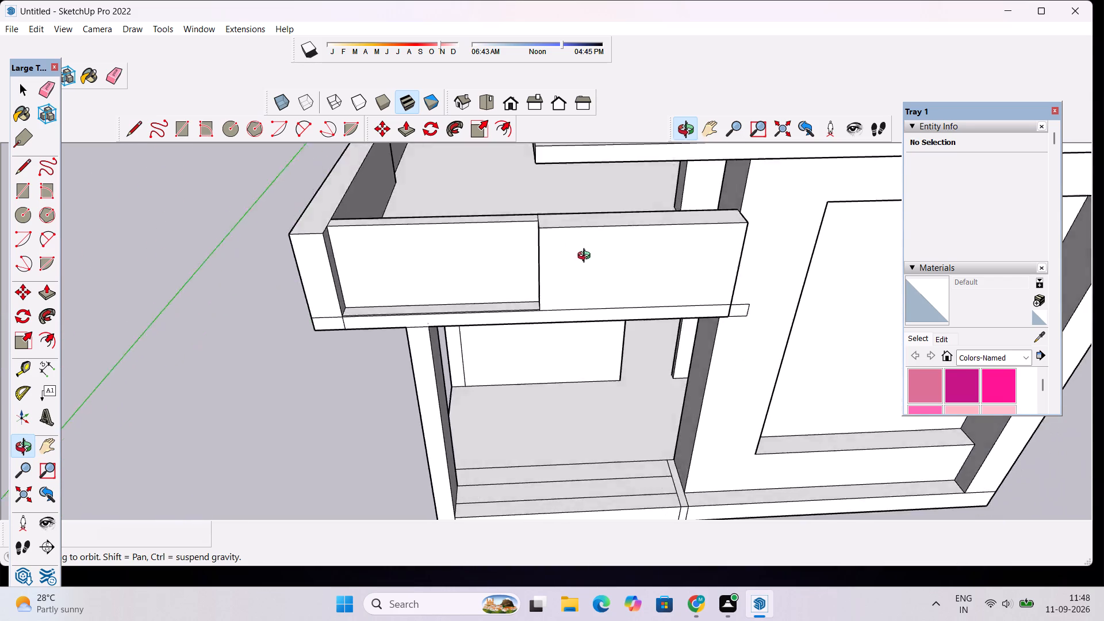
{"action": "left_click_drag", "start_coordinate": [586, 257], "coordinate": [650, 300]}
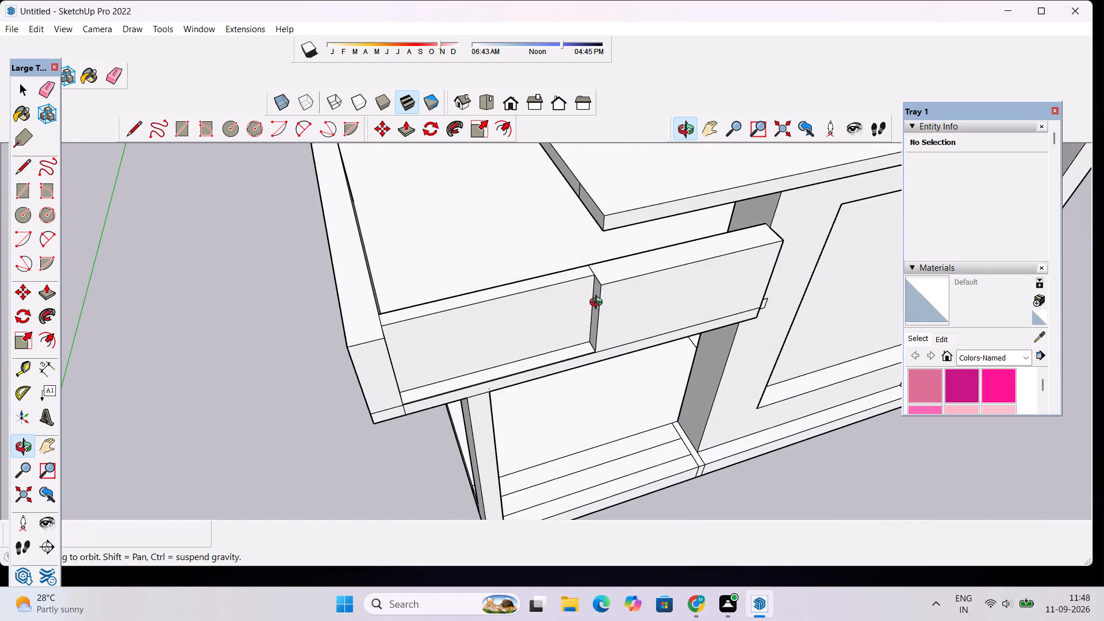
{"action": "scroll", "coordinate": [607, 321], "scroll_direction": "down", "scroll_amount": 4}
{"action": "left_click_drag", "start_coordinate": [649, 331], "coordinate": [637, 292]}
{"action": "scroll", "coordinate": [614, 260], "scroll_direction": "up", "scroll_amount": 9}
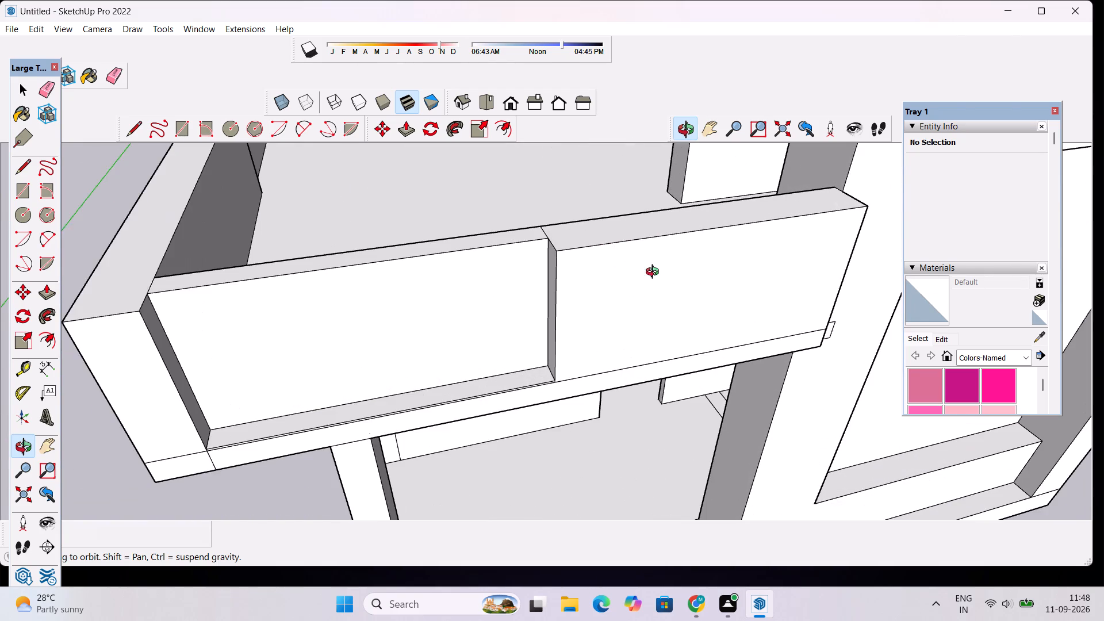
{"action": "left_click_drag", "start_coordinate": [655, 273], "coordinate": [636, 286]}
{"action": "scroll", "coordinate": [635, 286], "scroll_direction": "up", "scroll_amount": 2}
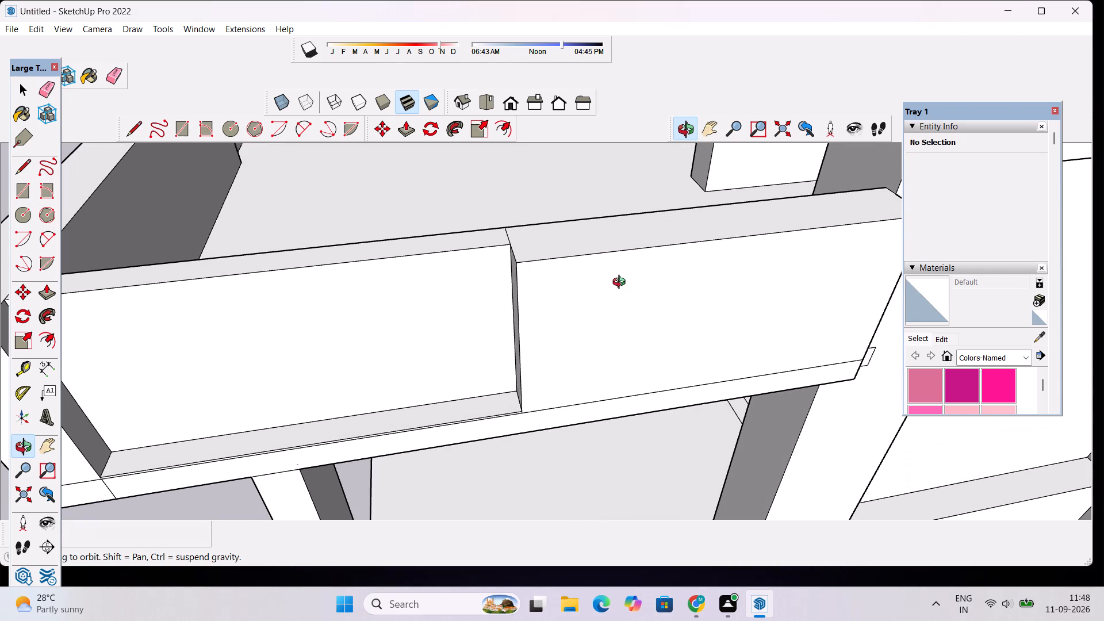
{"action": "scroll", "coordinate": [622, 283], "scroll_direction": "down", "scroll_amount": 2}
{"action": "scroll", "coordinate": [586, 269], "scroll_direction": "up", "scroll_amount": 5}
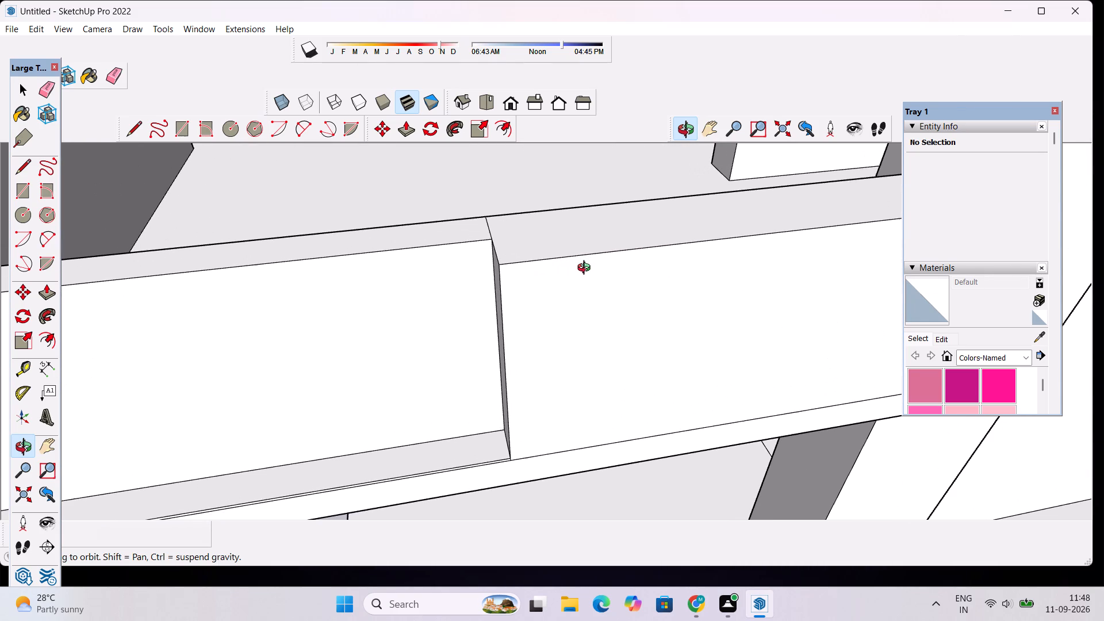
Draw a line about 6' 5 3/4" long on top of the full-thickness parapet section, from the recess's inner corner to the wall's end edge.
{"action": "left_click_drag", "start_coordinate": [432, 248], "coordinate": [647, 342]}
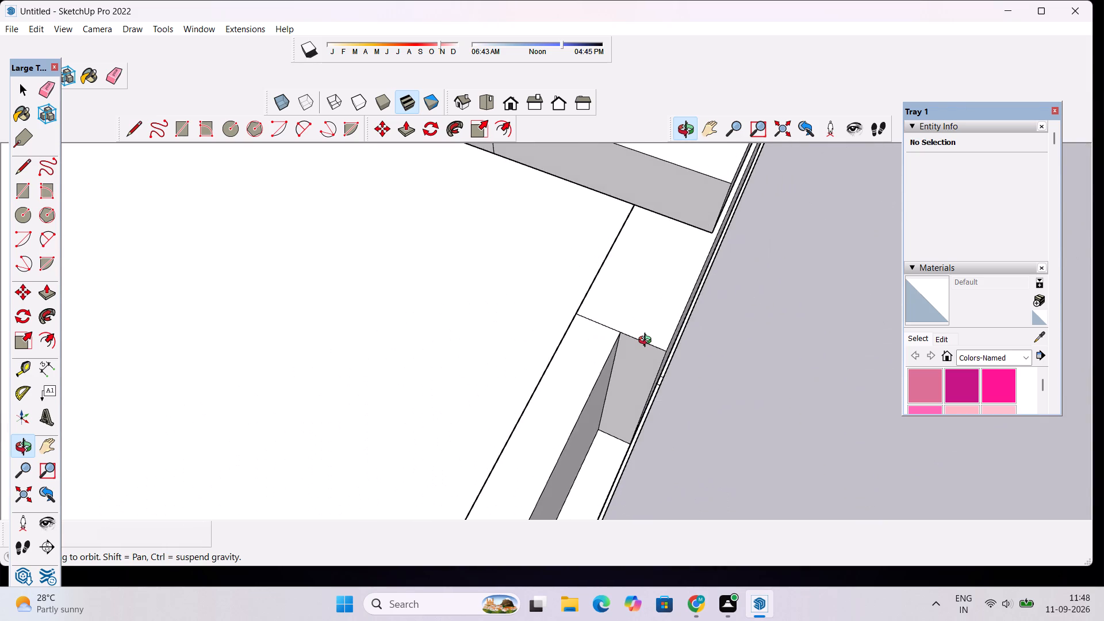
{"action": "scroll", "coordinate": [647, 342], "scroll_direction": "up", "scroll_amount": 3}
{"action": "left_click_drag", "start_coordinate": [665, 329], "coordinate": [517, 335]}
{"action": "key", "text": "l"}
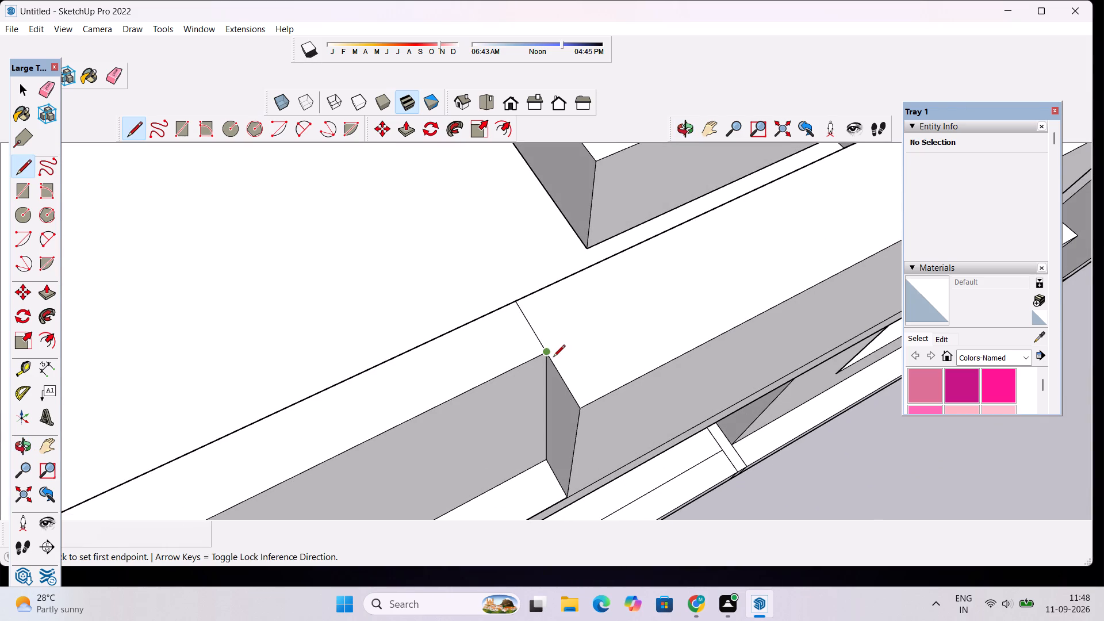
{"action": "left_click", "coordinate": [547, 352]}
{"action": "scroll", "coordinate": [637, 329], "scroll_direction": "down", "scroll_amount": 9}
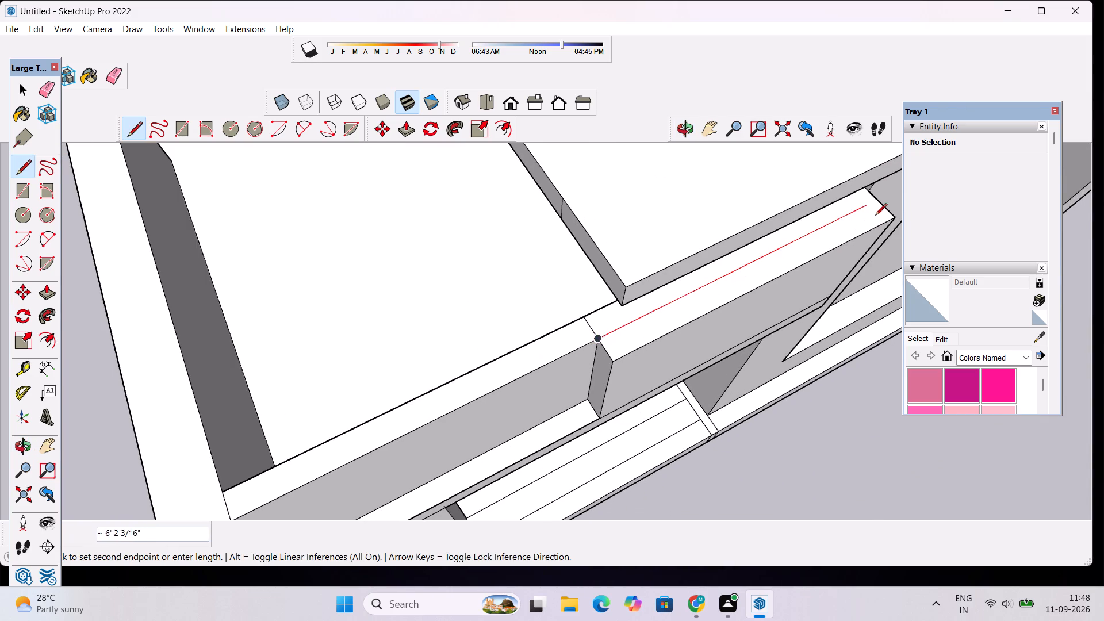
{"action": "left_click", "coordinate": [879, 200]}
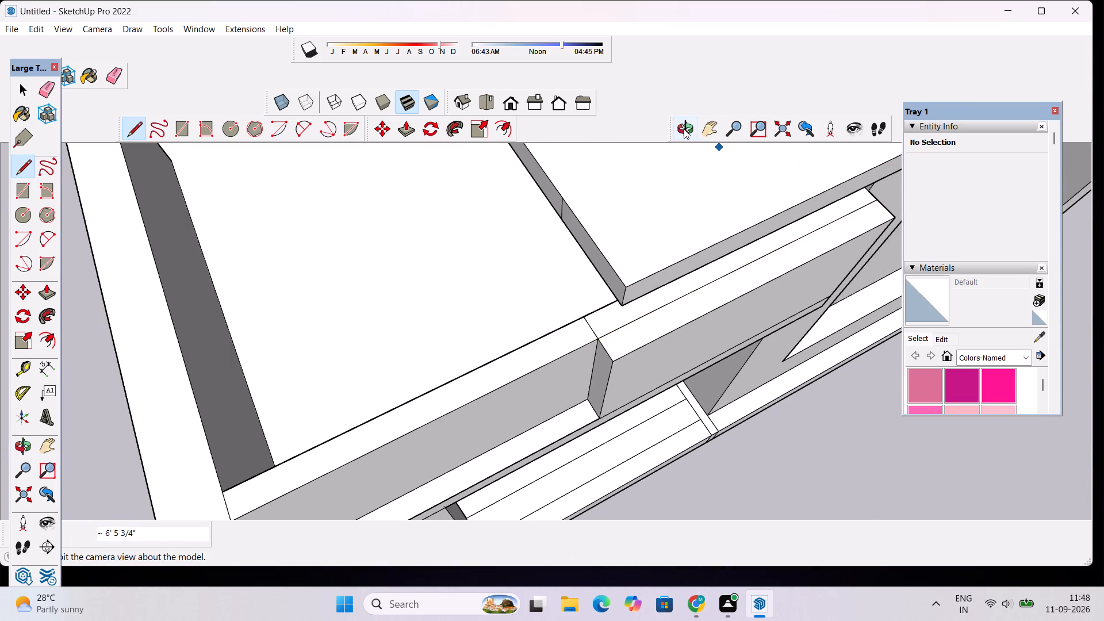
Push the inner face of the full-thickness parapet section back by 3" twice, towards the line drawn on its top.
{"action": "left_click", "coordinate": [683, 128]}
{"action": "left_click_drag", "start_coordinate": [584, 237], "coordinate": [929, 186]}
{"action": "scroll", "coordinate": [540, 291], "scroll_direction": "down", "scroll_amount": 5}
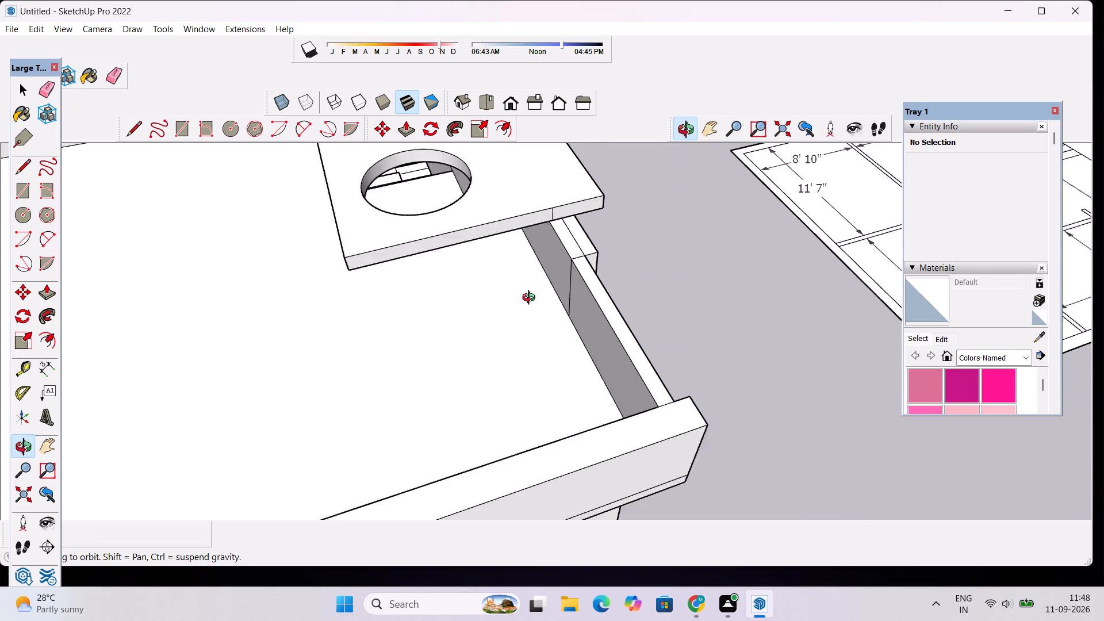
{"action": "scroll", "coordinate": [531, 299], "scroll_direction": "down", "scroll_amount": 2}
{"action": "scroll", "coordinate": [548, 274], "scroll_direction": "up", "scroll_amount": 5}
{"action": "left_click_drag", "start_coordinate": [465, 300], "coordinate": [512, 241]}
{"action": "scroll", "coordinate": [536, 208], "scroll_direction": "down", "scroll_amount": 2}
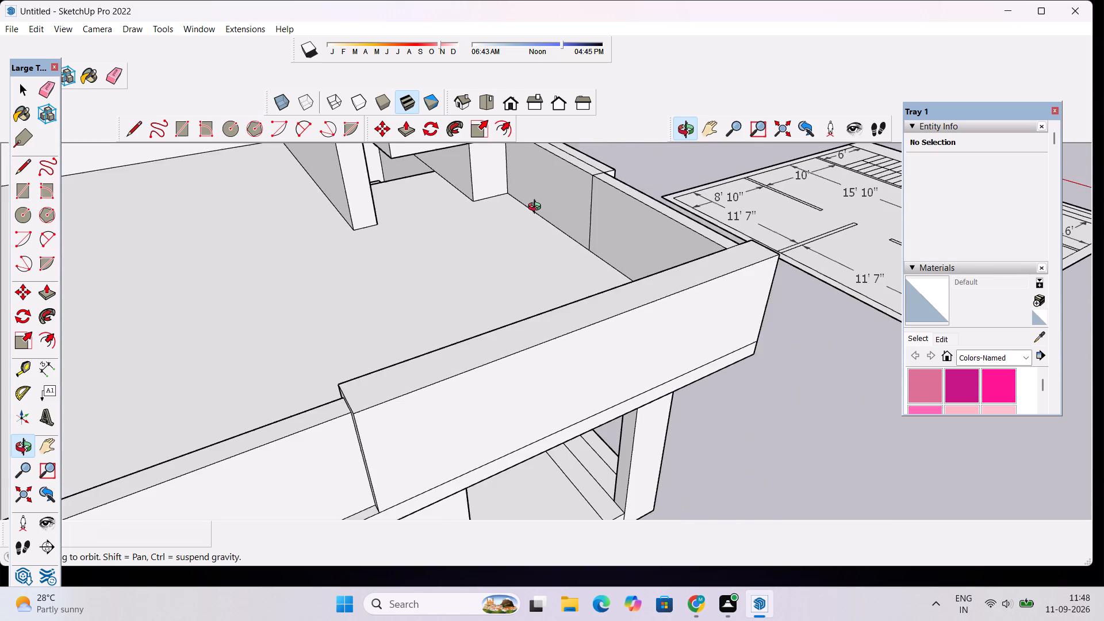
{"action": "scroll", "coordinate": [537, 208], "scroll_direction": "down", "scroll_amount": 3}
{"action": "scroll", "coordinate": [538, 166], "scroll_direction": "up", "scroll_amount": 8}
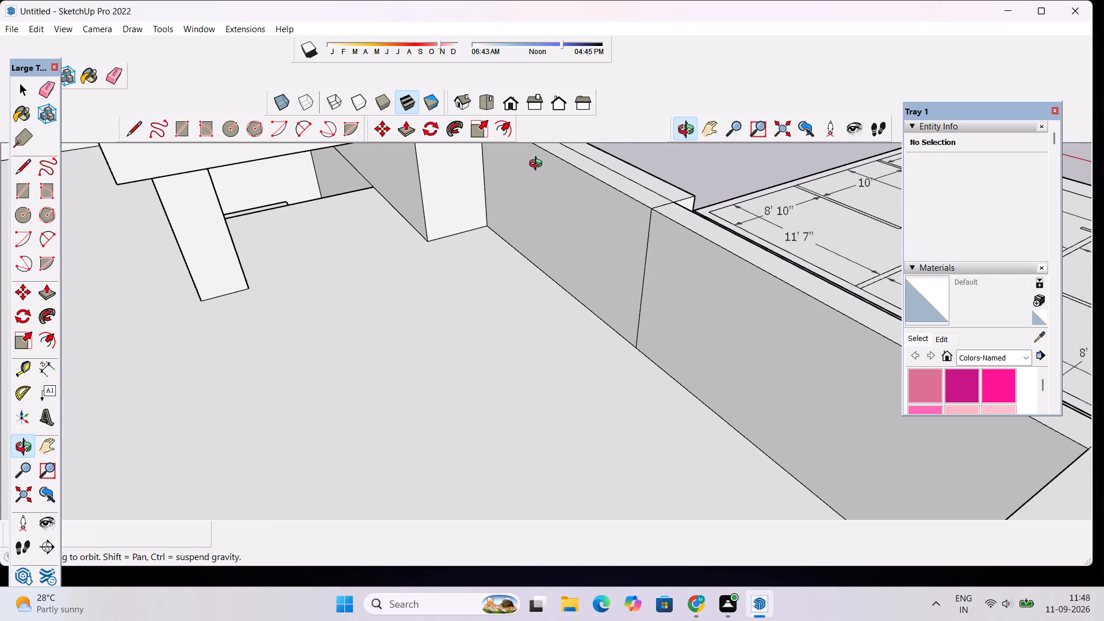
{"action": "scroll", "coordinate": [538, 165], "scroll_direction": "up", "scroll_amount": 2}
{"action": "key", "text": "space"}
{"action": "key", "text": "p"}
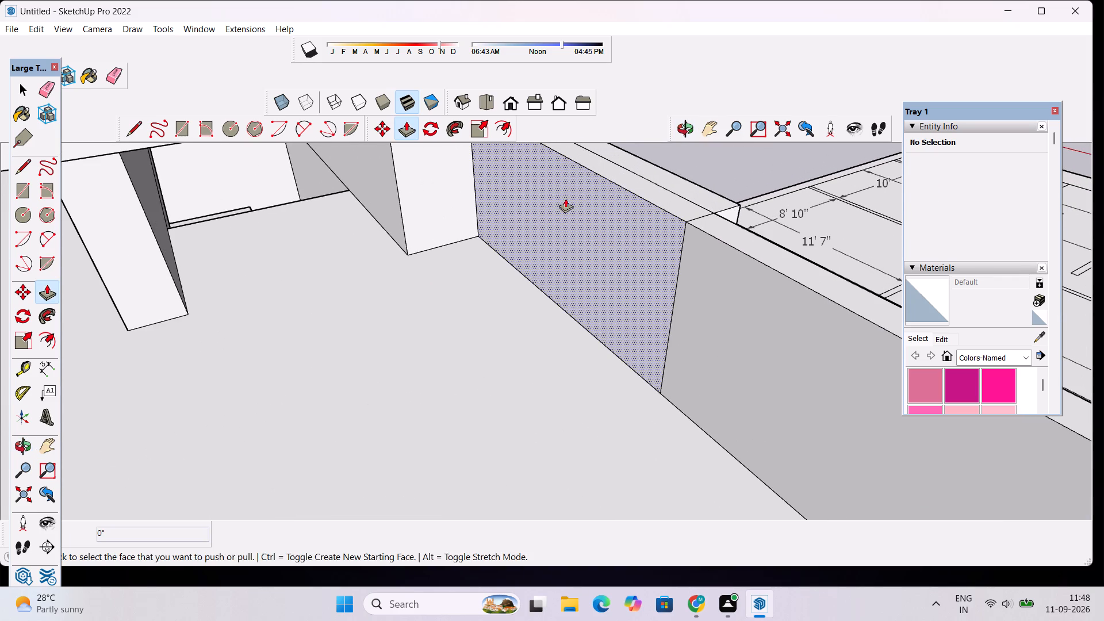
{"action": "left_click", "coordinate": [566, 199]}
{"action": "left_click", "coordinate": [713, 211]}
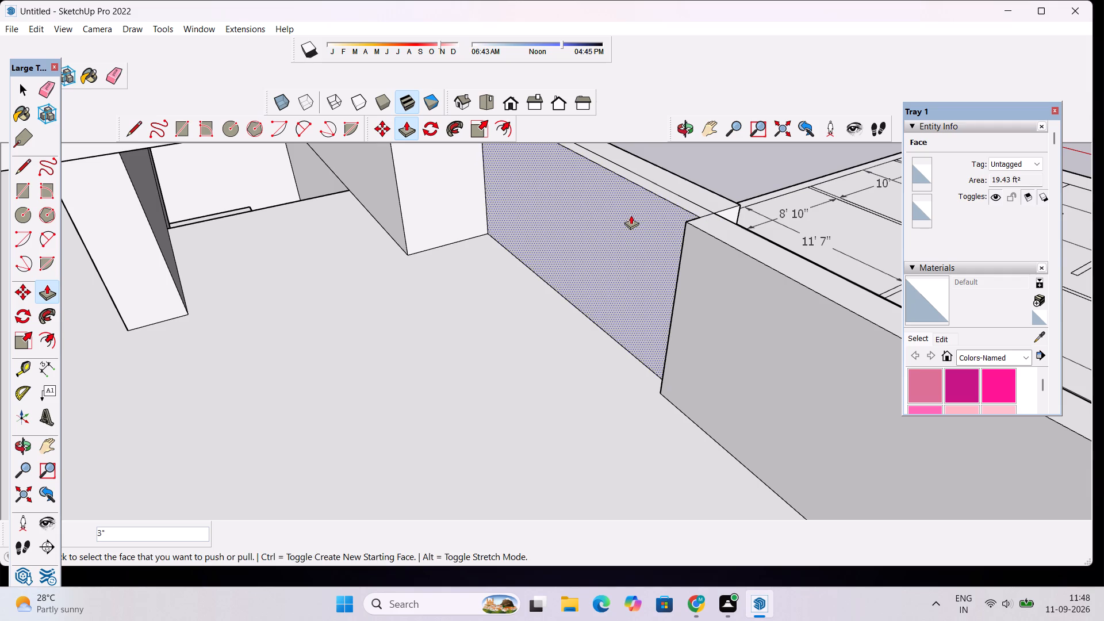
{"action": "left_click", "coordinate": [631, 210]}
{"action": "left_click", "coordinate": [715, 213]}
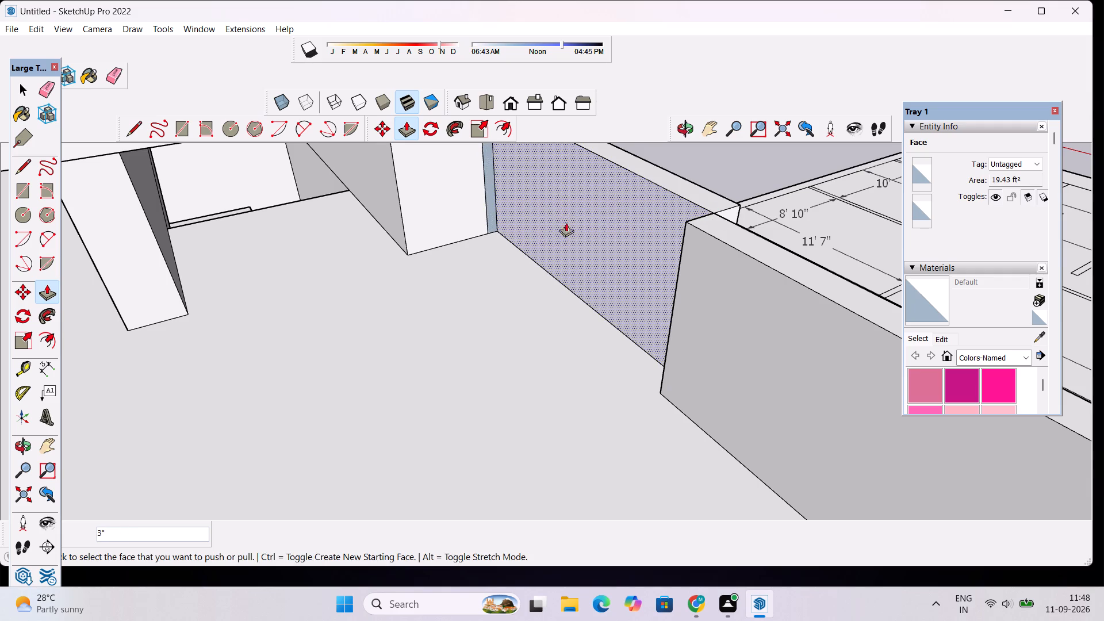
Pull the narrow vertical face between the balcony pier and the thinned parapet section out by 0.5".
{"action": "scroll", "coordinate": [477, 229], "scroll_direction": "down", "scroll_amount": 9}
{"action": "scroll", "coordinate": [477, 213], "scroll_direction": "up", "scroll_amount": 4}
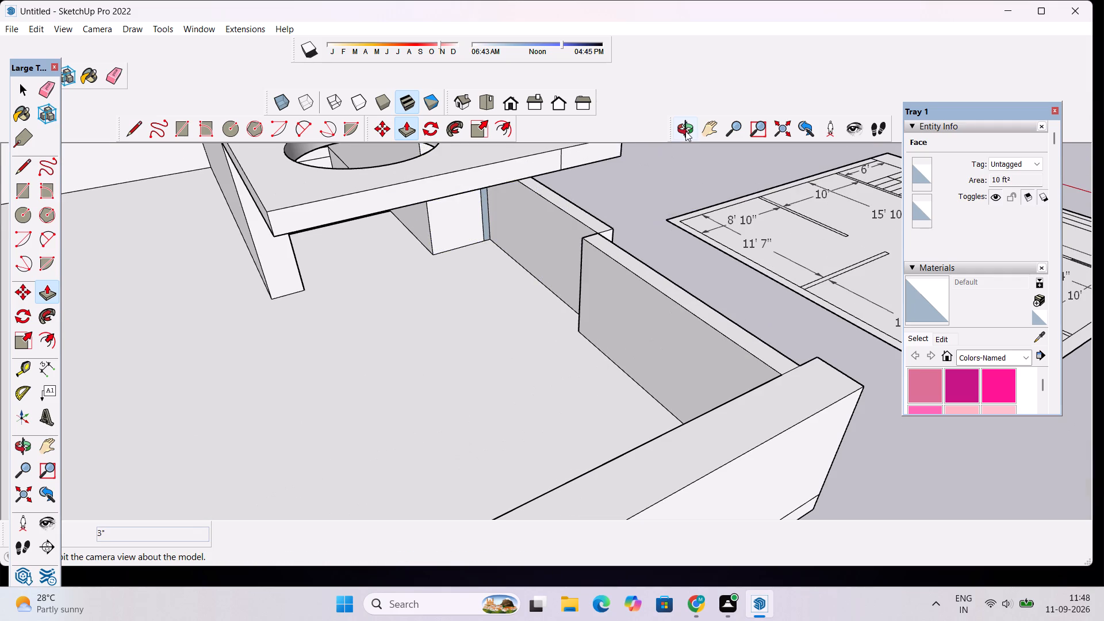
{"action": "left_click", "coordinate": [685, 131]}
{"action": "left_click_drag", "start_coordinate": [434, 250], "coordinate": [459, 198]}
{"action": "scroll", "coordinate": [489, 151], "scroll_direction": "up", "scroll_amount": 11}
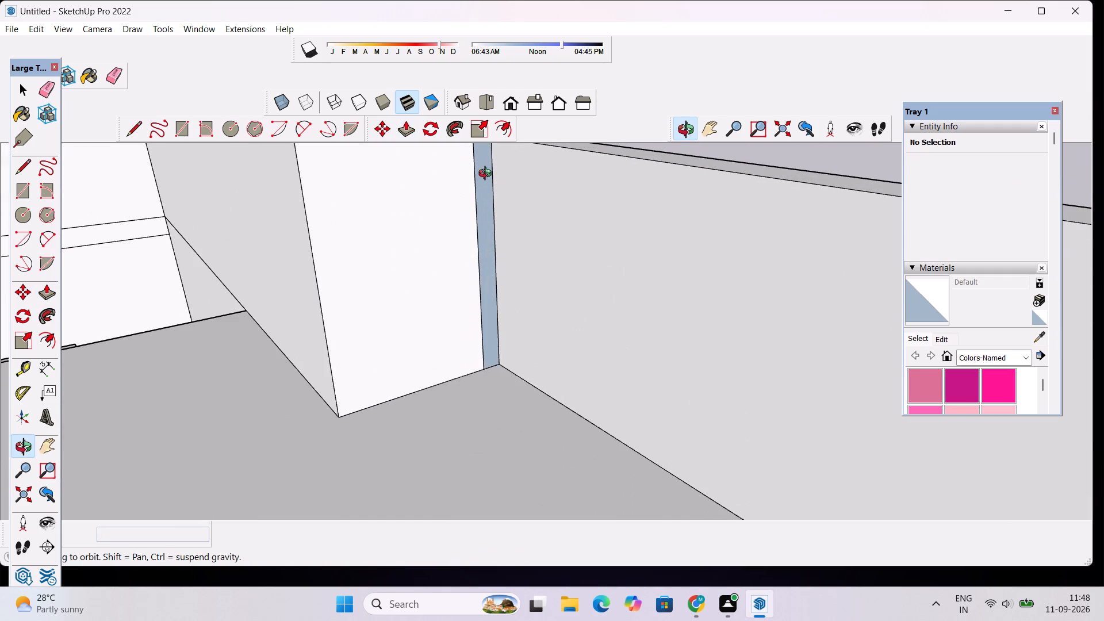
{"action": "scroll", "coordinate": [488, 181], "scroll_direction": "down", "scroll_amount": 5}
{"action": "scroll", "coordinate": [488, 153], "scroll_direction": "up", "scroll_amount": 10}
{"action": "scroll", "coordinate": [489, 151], "scroll_direction": "down", "scroll_amount": 2}
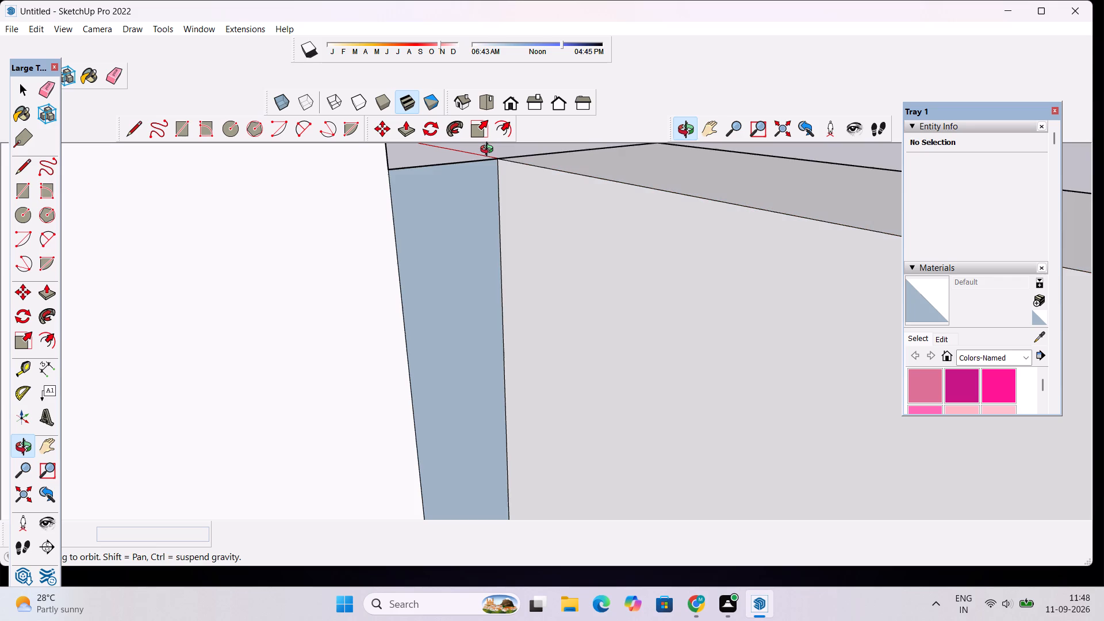
{"action": "scroll", "coordinate": [489, 151], "scroll_direction": "up", "scroll_amount": 1}
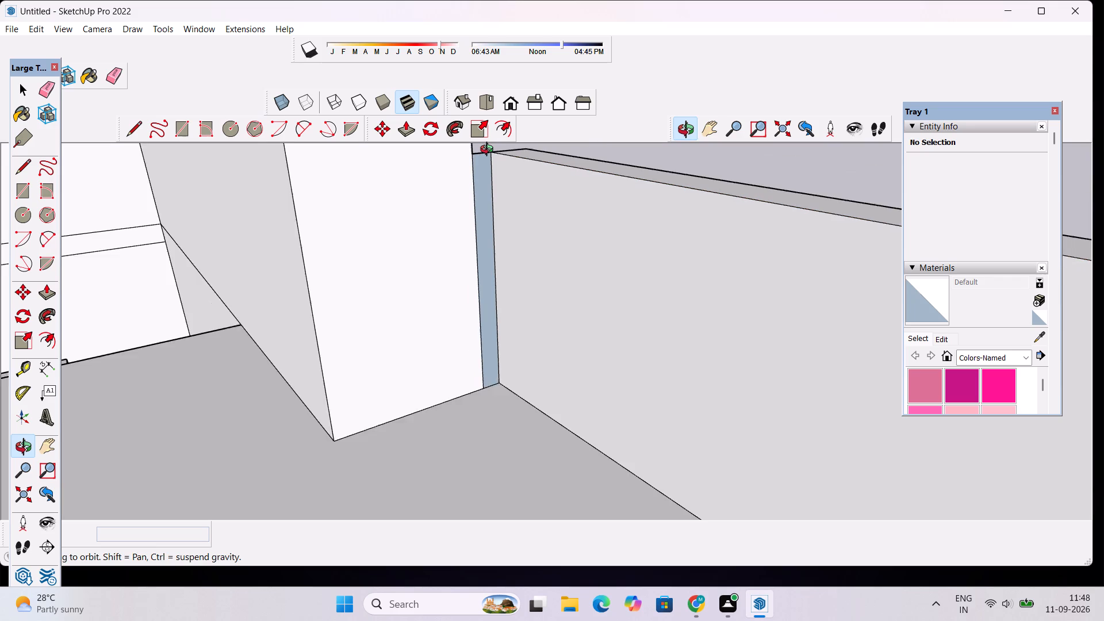
{"action": "scroll", "coordinate": [489, 151], "scroll_direction": "up", "scroll_amount": 2}
{"action": "key", "text": "space"}
{"action": "left_click", "coordinate": [474, 192]}
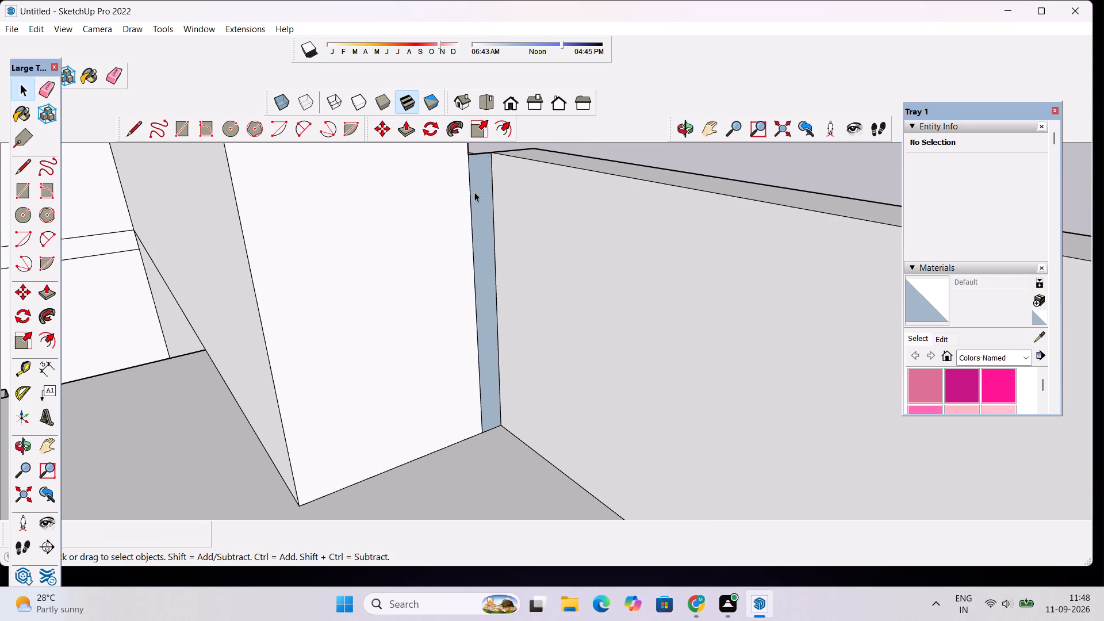
{"action": "key", "text": "p"}
{"action": "left_click", "coordinate": [474, 191]}
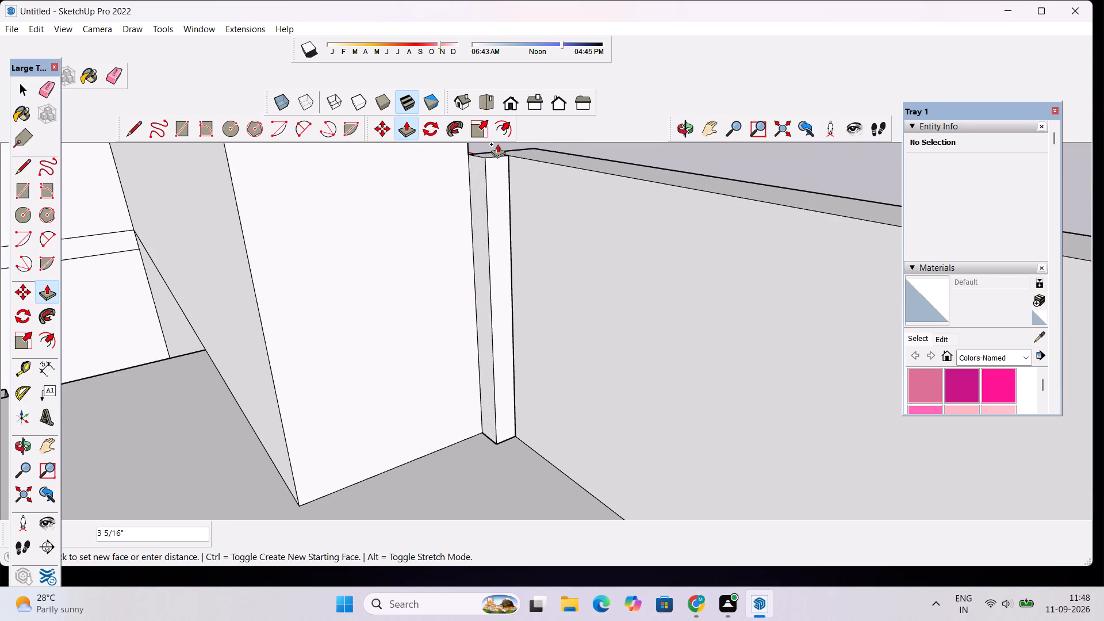
{"action": "type", "text": "0.5\""}
{"action": "key", "text": "Return"}
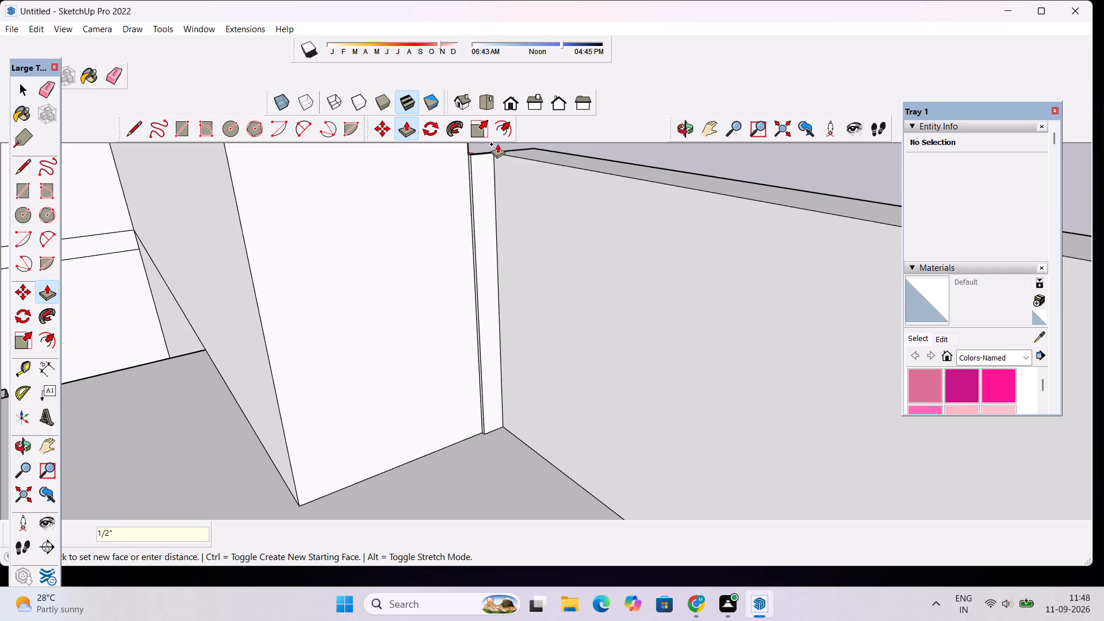
{"action": "key", "text": "space"}
Erase the long dividing edge on the end face of the thinned parapet section.
{"action": "scroll", "coordinate": [497, 144], "scroll_direction": "down", "scroll_amount": 4}
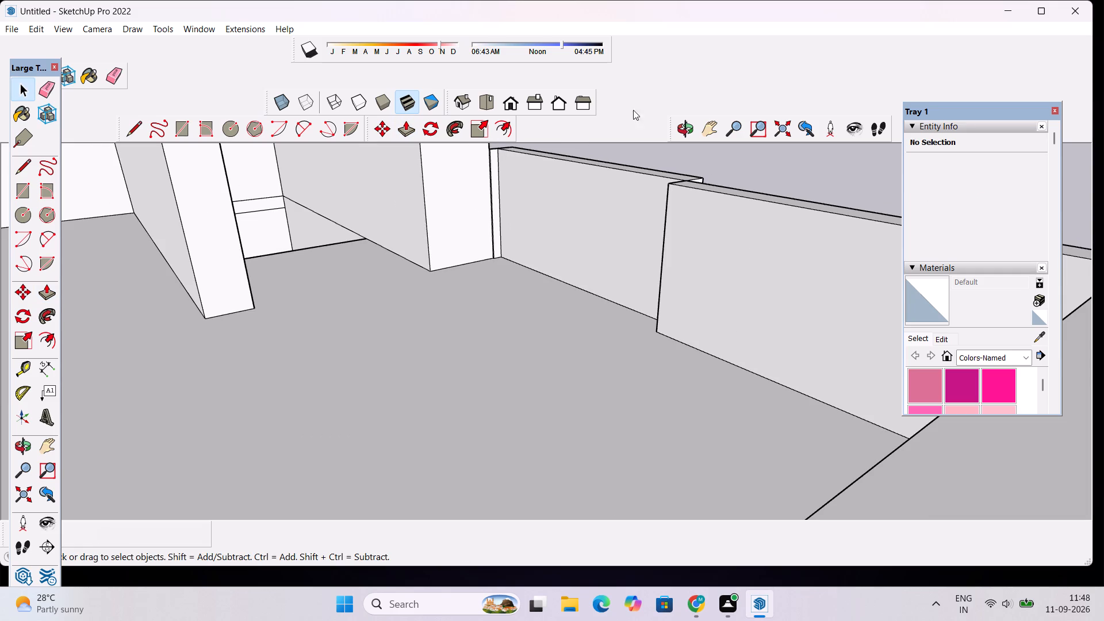
{"action": "left_click", "coordinate": [681, 125]}
{"action": "left_click_drag", "start_coordinate": [668, 198], "coordinate": [614, 212]}
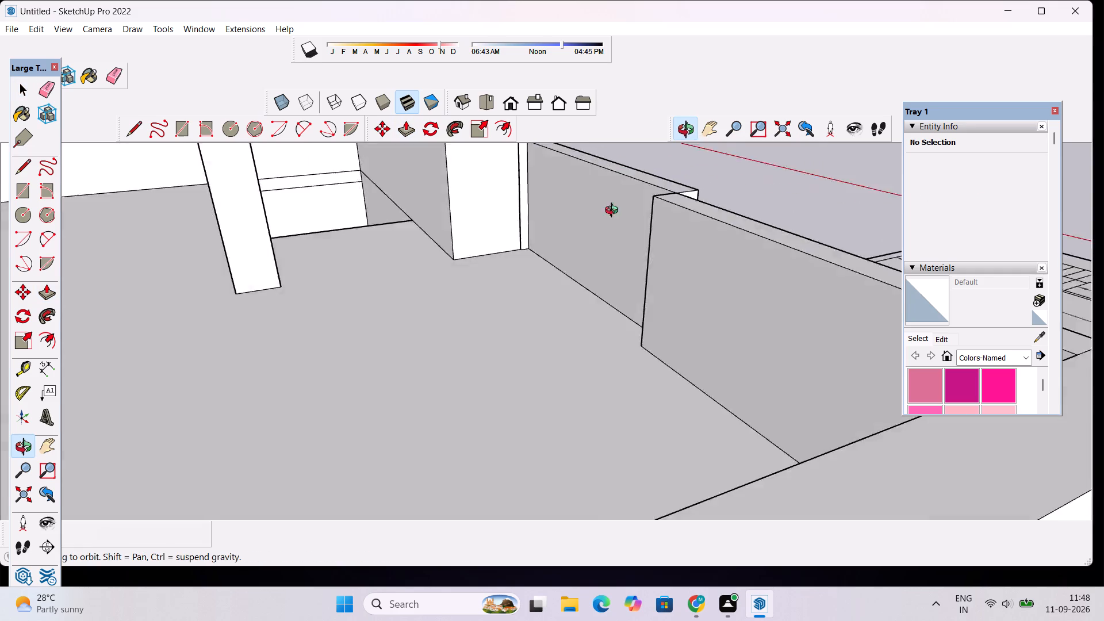
{"action": "left_click_drag", "start_coordinate": [614, 212], "coordinate": [396, 235]}
{"action": "scroll", "coordinate": [465, 240], "scroll_direction": "down", "scroll_amount": 4}
{"action": "scroll", "coordinate": [619, 161], "scroll_direction": "up", "scroll_amount": 5}
{"action": "left_click_drag", "start_coordinate": [642, 233], "coordinate": [482, 265]}
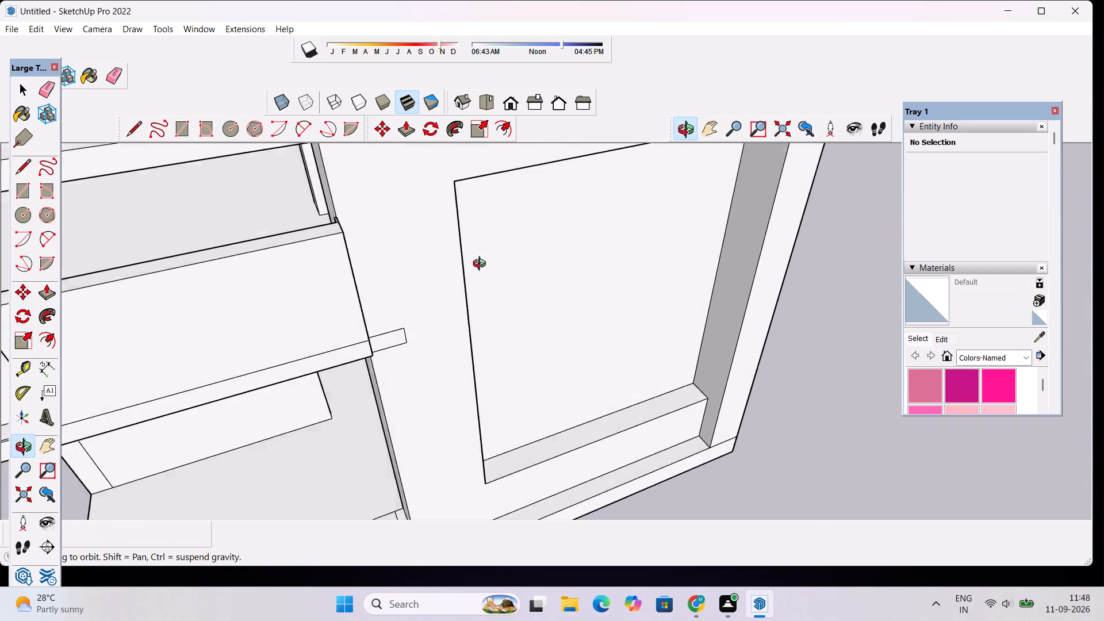
{"action": "left_click_drag", "start_coordinate": [482, 265], "coordinate": [443, 282]}
{"action": "scroll", "coordinate": [339, 304], "scroll_direction": "up", "scroll_amount": 5}
{"action": "left_click_drag", "start_coordinate": [356, 333], "coordinate": [237, 333]}
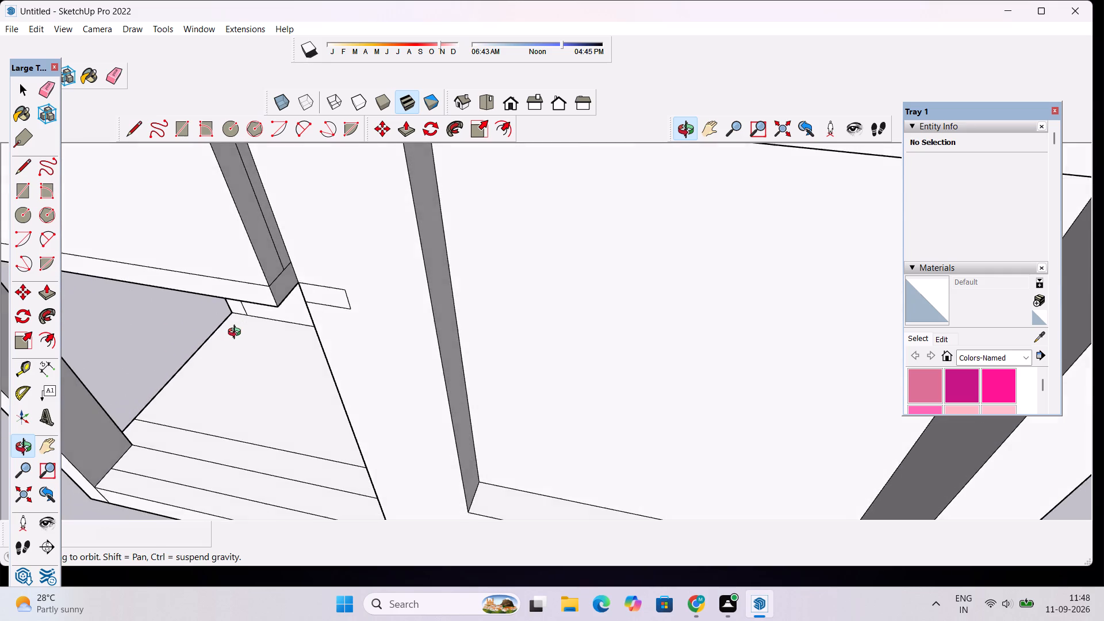
{"action": "left_click_drag", "start_coordinate": [237, 333], "coordinate": [236, 334]}
{"action": "scroll", "coordinate": [252, 307], "scroll_direction": "down", "scroll_amount": 5}
{"action": "scroll", "coordinate": [228, 225], "scroll_direction": "up", "scroll_amount": 6}
{"action": "left_click_drag", "start_coordinate": [212, 247], "coordinate": [269, 275]}
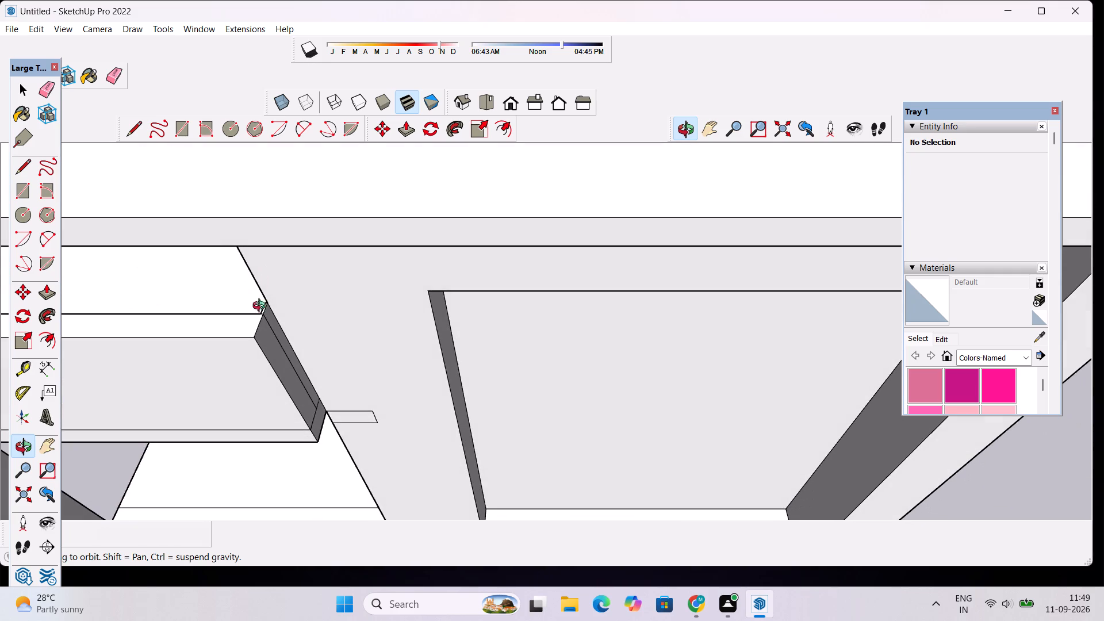
{"action": "key", "text": "r"}
{"action": "key", "text": "e"}
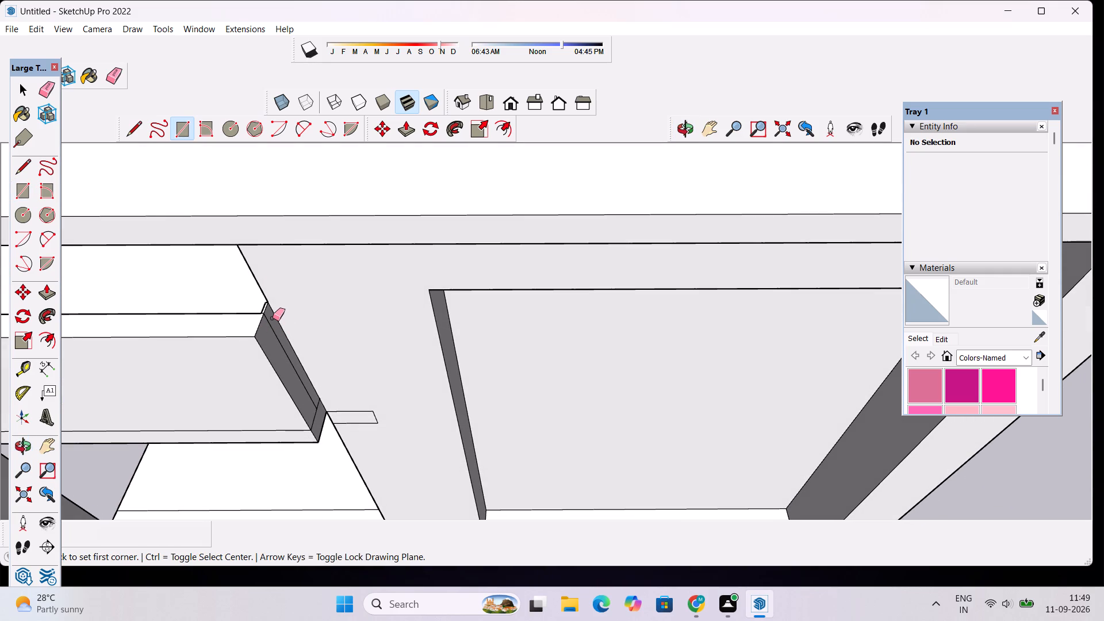
{"action": "left_click_drag", "start_coordinate": [272, 318], "coordinate": [272, 327]}
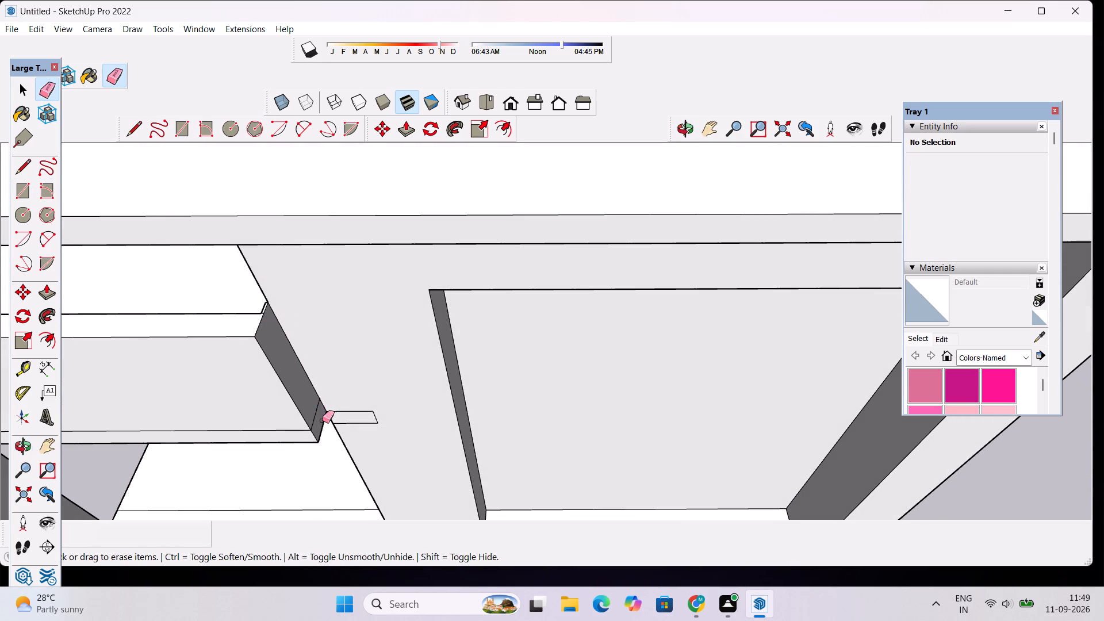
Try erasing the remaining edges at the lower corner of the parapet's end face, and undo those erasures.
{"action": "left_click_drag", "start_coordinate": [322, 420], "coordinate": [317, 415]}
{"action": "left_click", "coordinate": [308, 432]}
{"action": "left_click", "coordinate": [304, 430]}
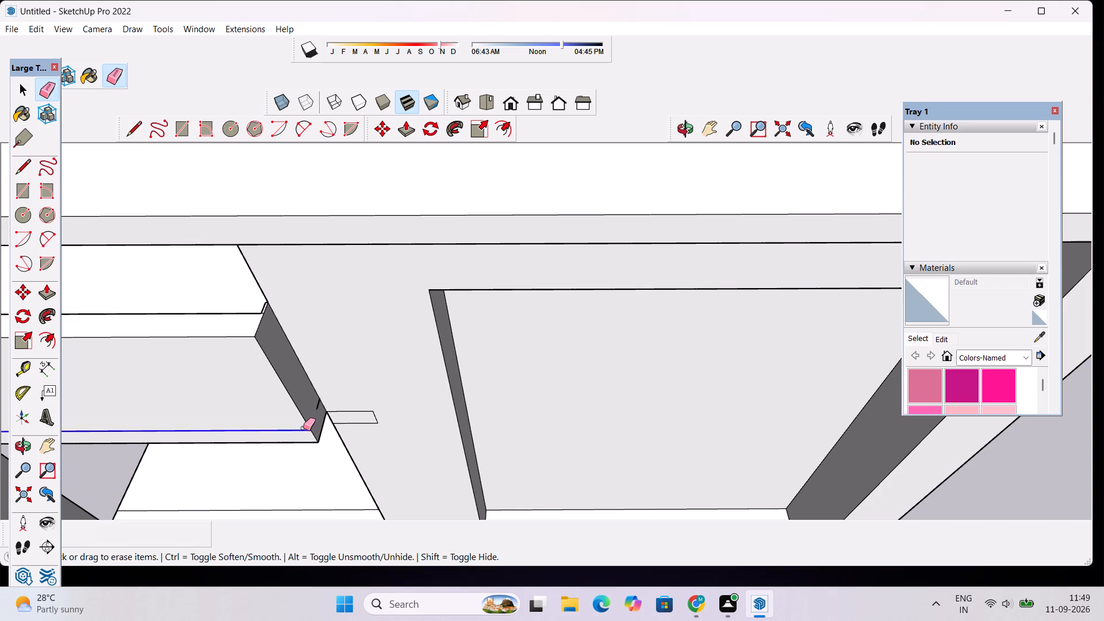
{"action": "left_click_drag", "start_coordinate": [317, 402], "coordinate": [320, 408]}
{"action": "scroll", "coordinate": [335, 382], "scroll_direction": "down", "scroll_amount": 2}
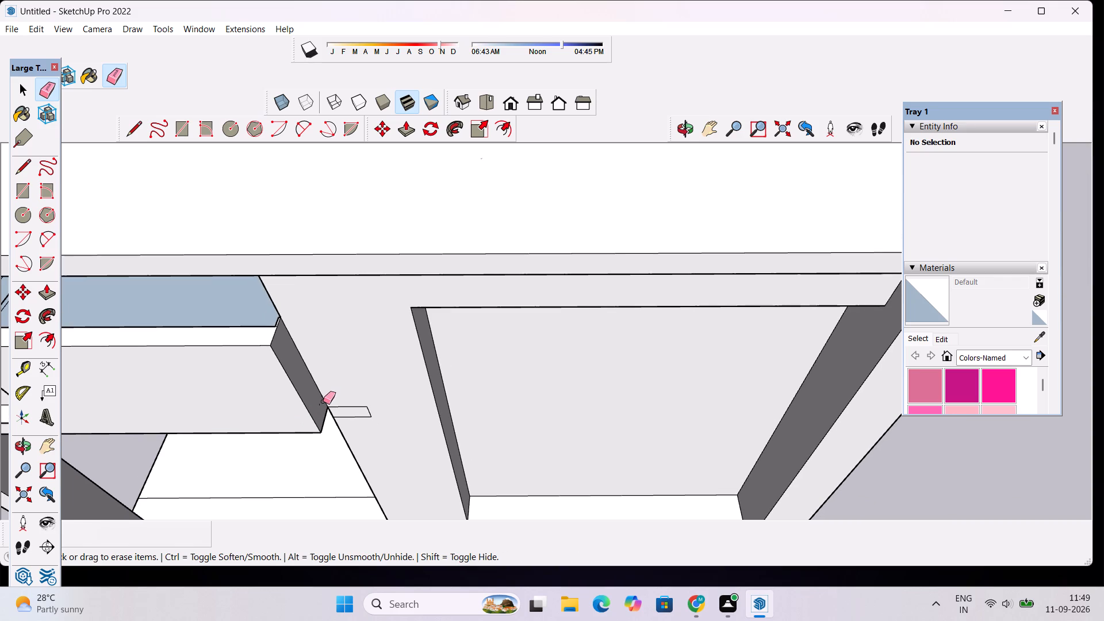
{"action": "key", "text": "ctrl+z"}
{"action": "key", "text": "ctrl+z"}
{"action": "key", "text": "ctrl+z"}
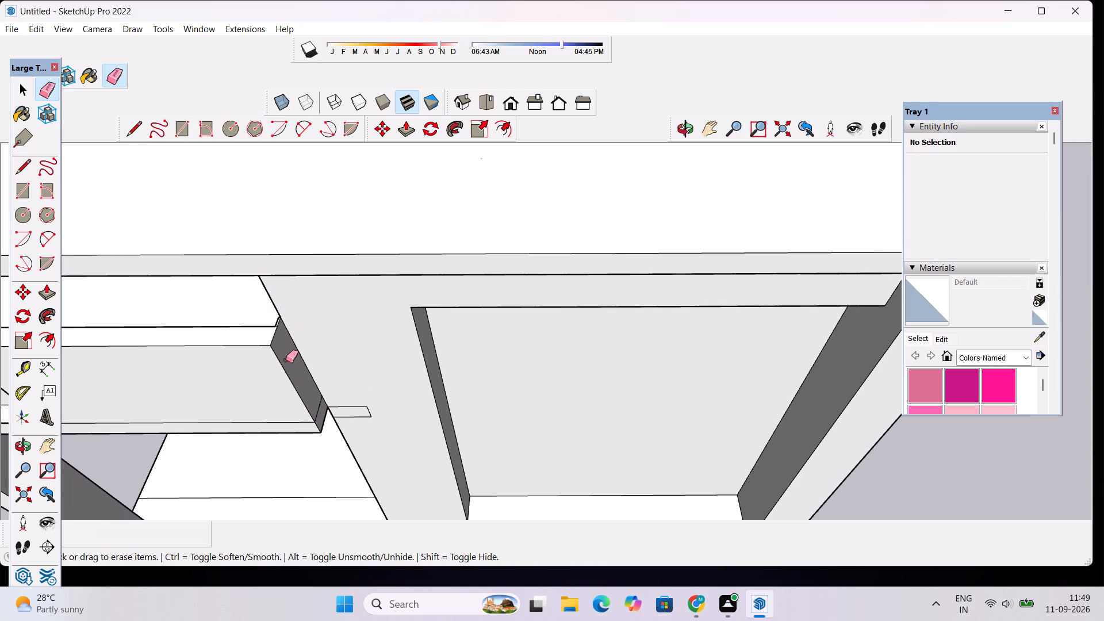
Examine the balcony parapet sections, the outer corner and the framed wall recess beside them from several angles.
{"action": "scroll", "coordinate": [322, 339], "scroll_direction": "down", "scroll_amount": 6}
{"action": "left_click", "coordinate": [684, 133]}
{"action": "left_click_drag", "start_coordinate": [516, 249], "coordinate": [683, 210]}
{"action": "scroll", "coordinate": [689, 202], "scroll_direction": "down", "scroll_amount": 9}
{"action": "scroll", "coordinate": [620, 297], "scroll_direction": "up", "scroll_amount": 5}
{"action": "left_click_drag", "start_coordinate": [507, 317], "coordinate": [798, 256]}
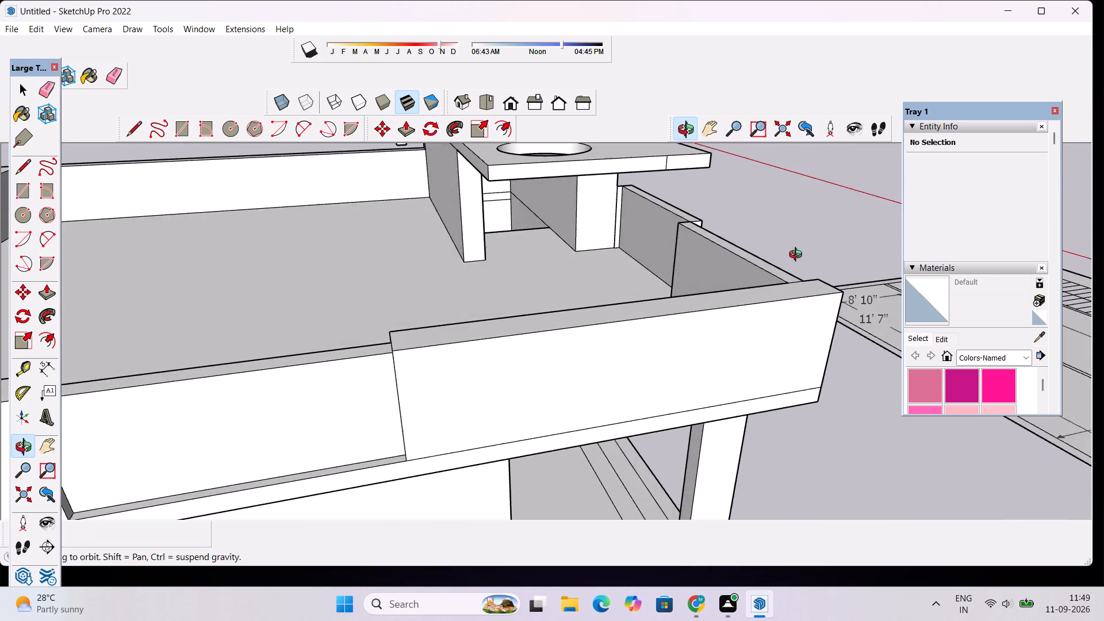
{"action": "left_click_drag", "start_coordinate": [798, 256], "coordinate": [574, 301]}
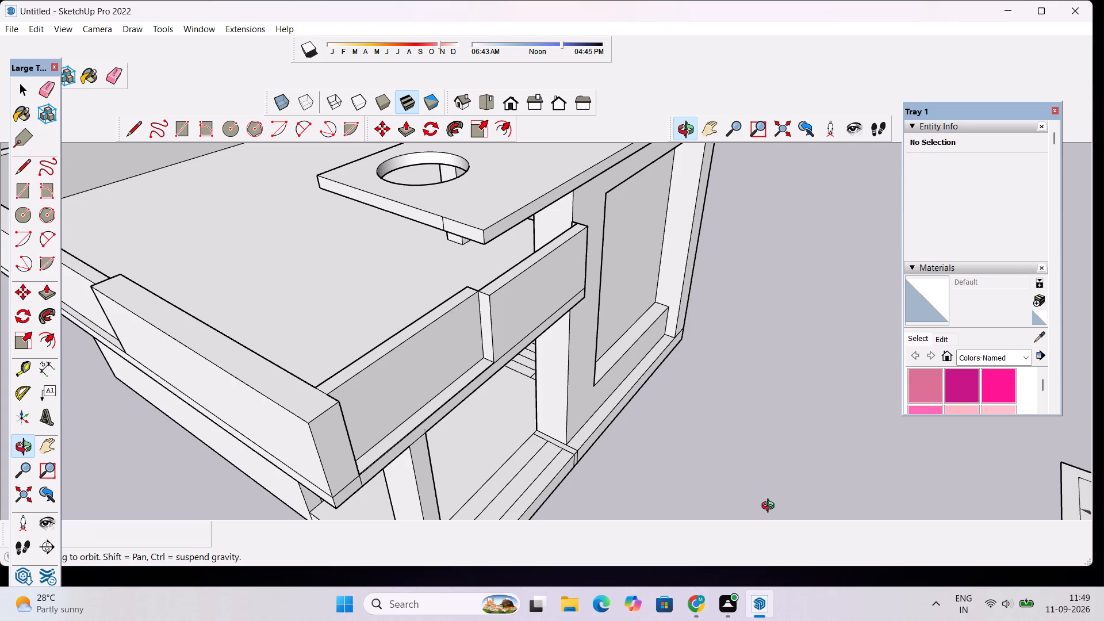
{"action": "scroll", "coordinate": [770, 507], "scroll_direction": "down", "scroll_amount": 1}
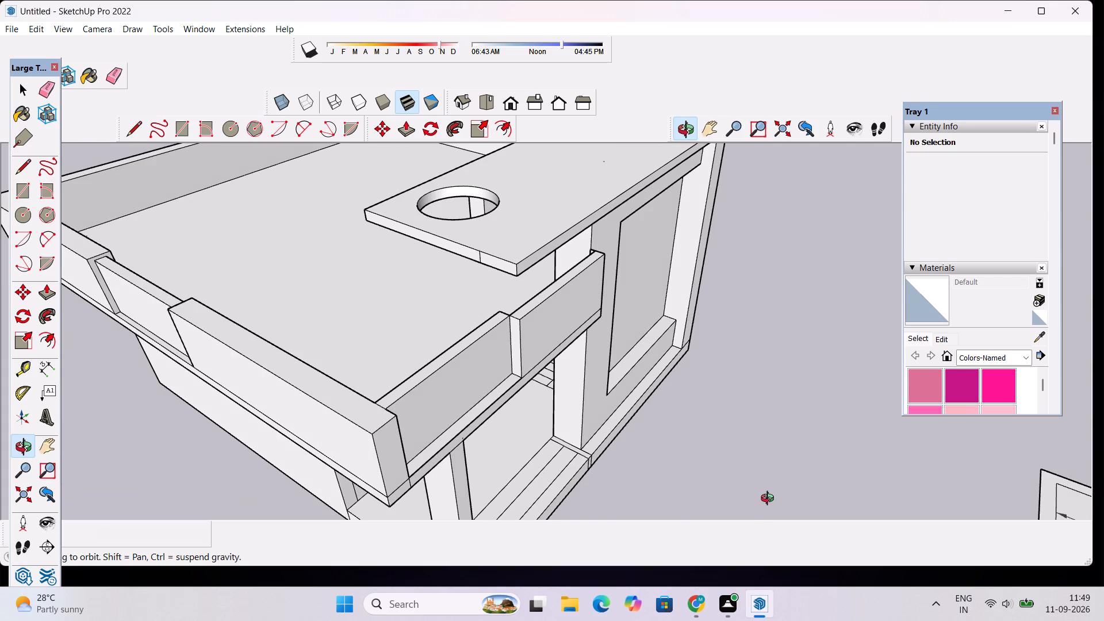
{"action": "scroll", "coordinate": [772, 209], "scroll_direction": "down", "scroll_amount": 2}
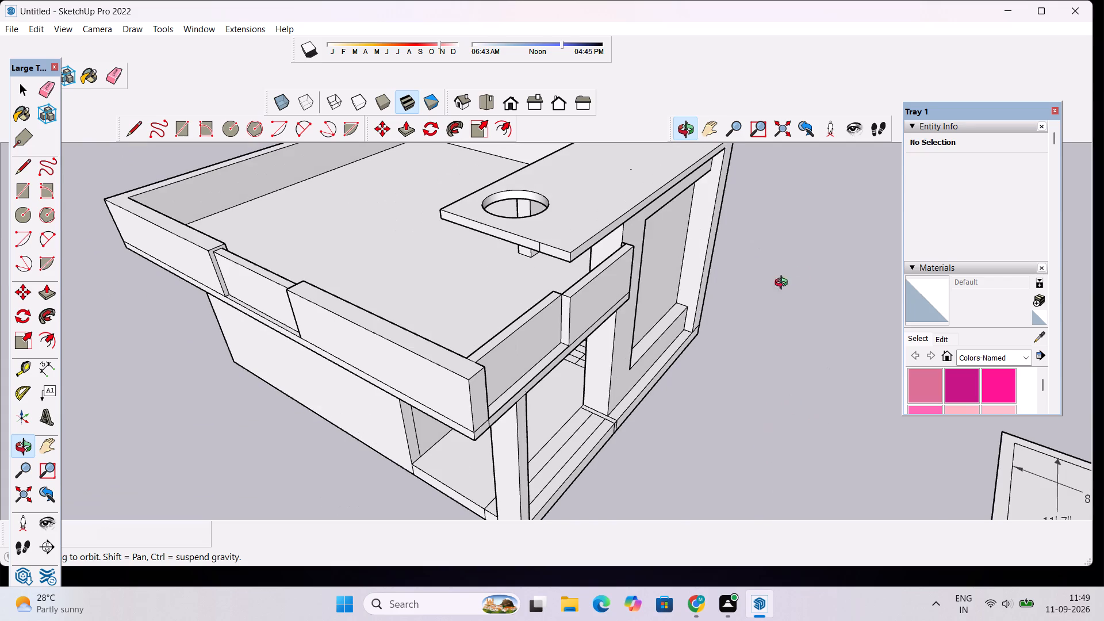
{"action": "left_click_drag", "start_coordinate": [792, 301], "coordinate": [738, 294]}
{"action": "scroll", "coordinate": [728, 269], "scroll_direction": "up", "scroll_amount": 1}
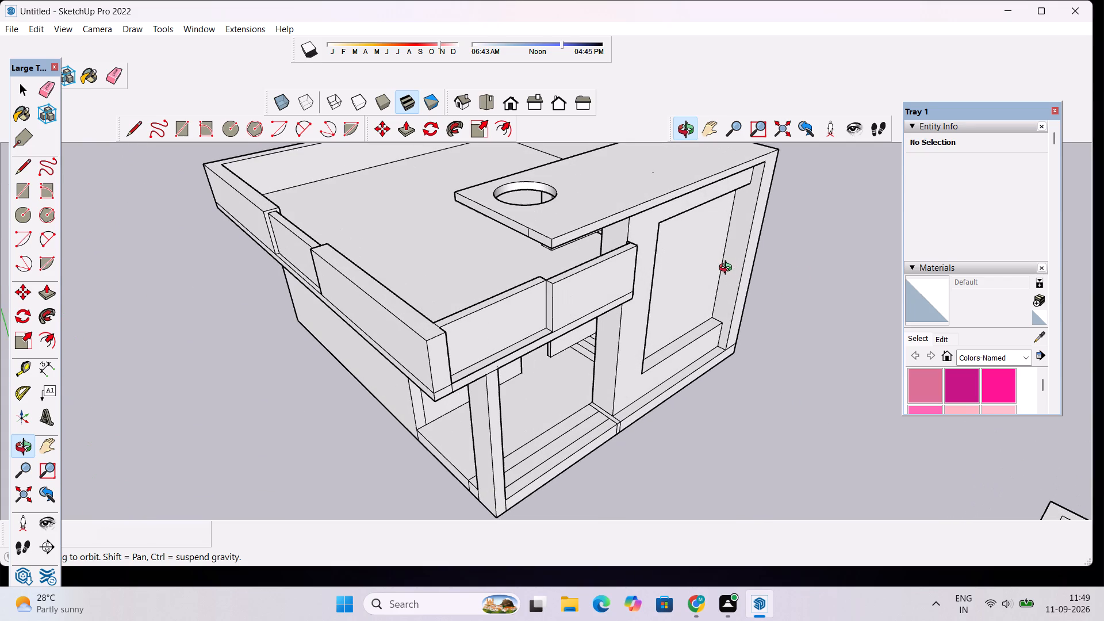
{"action": "scroll", "coordinate": [728, 269], "scroll_direction": "up", "scroll_amount": 3}
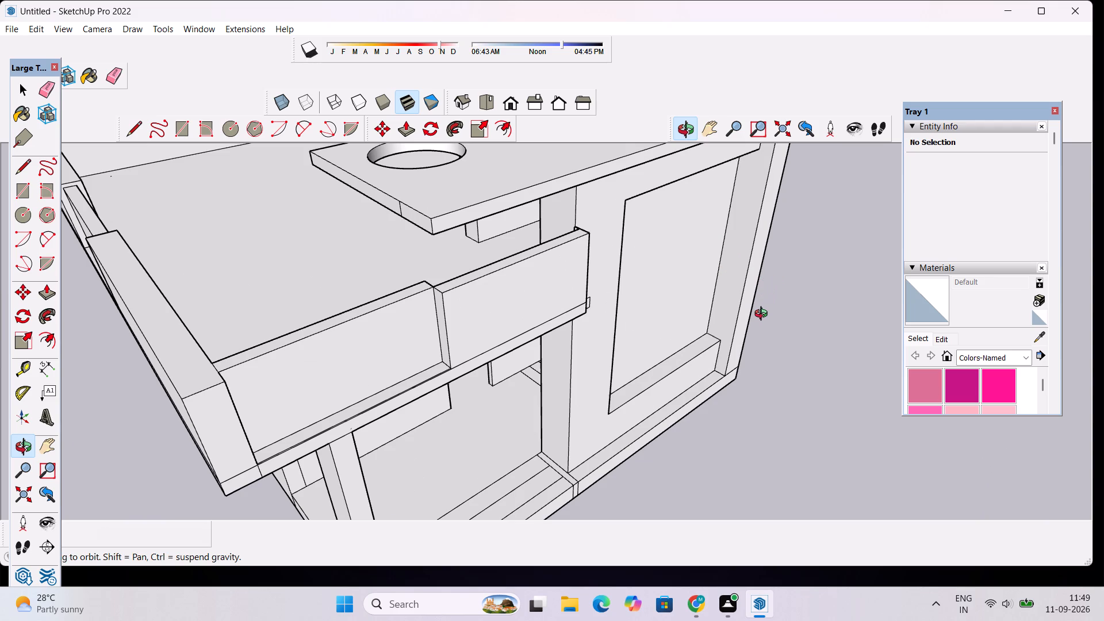
{"action": "scroll", "coordinate": [762, 313], "scroll_direction": "down", "scroll_amount": 1}
{"action": "scroll", "coordinate": [759, 306], "scroll_direction": "up", "scroll_amount": 2}
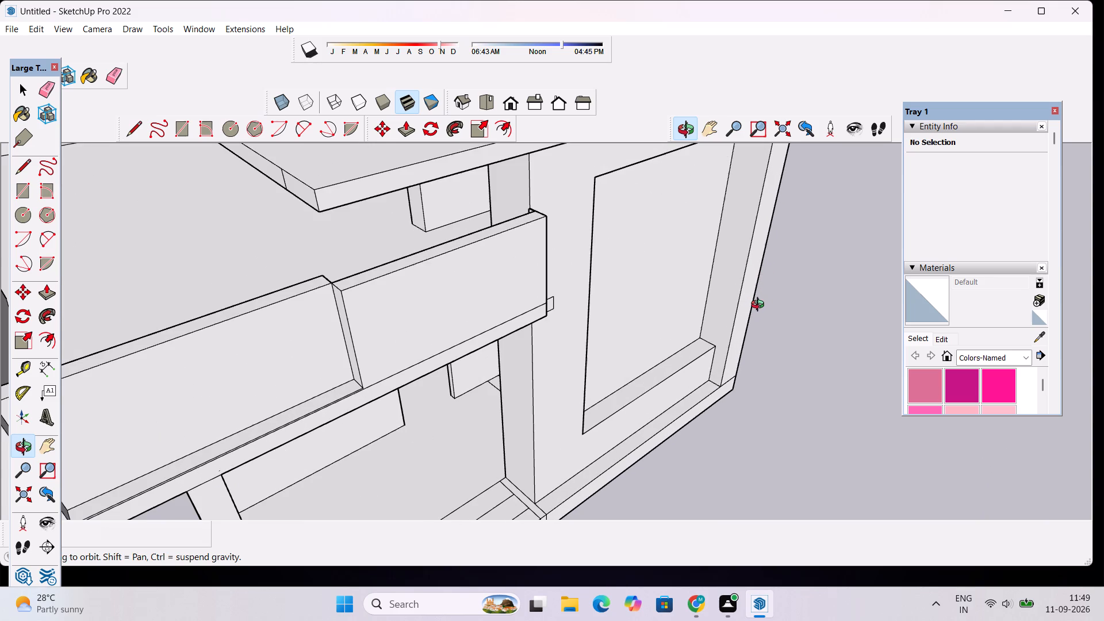
{"action": "scroll", "coordinate": [760, 306], "scroll_direction": "up", "scroll_amount": 7}
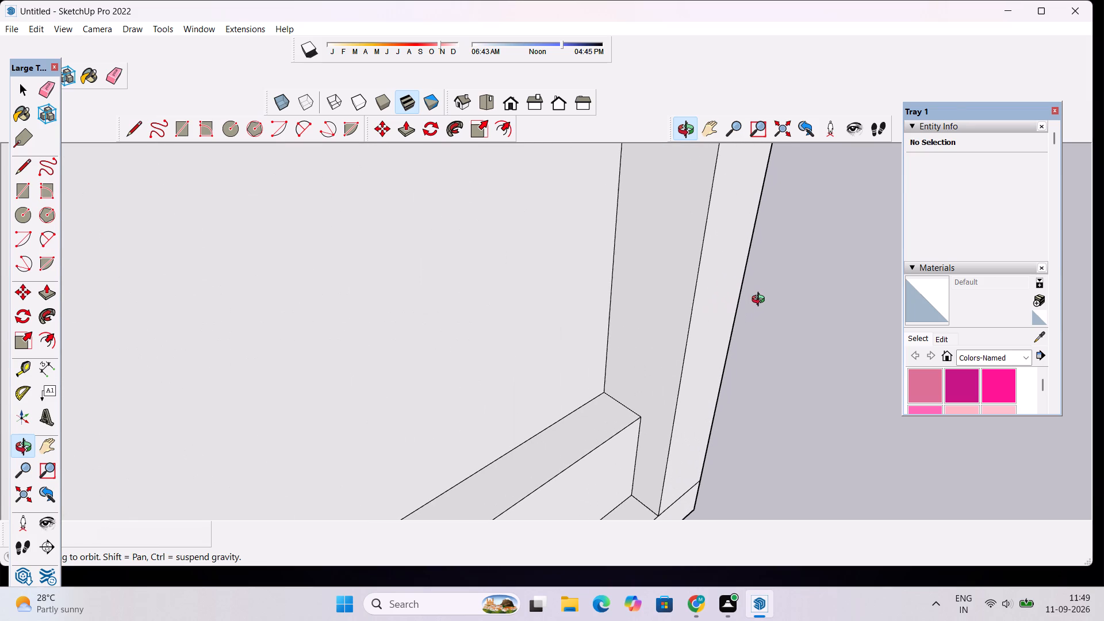
{"action": "scroll", "coordinate": [761, 301], "scroll_direction": "down", "scroll_amount": 3}
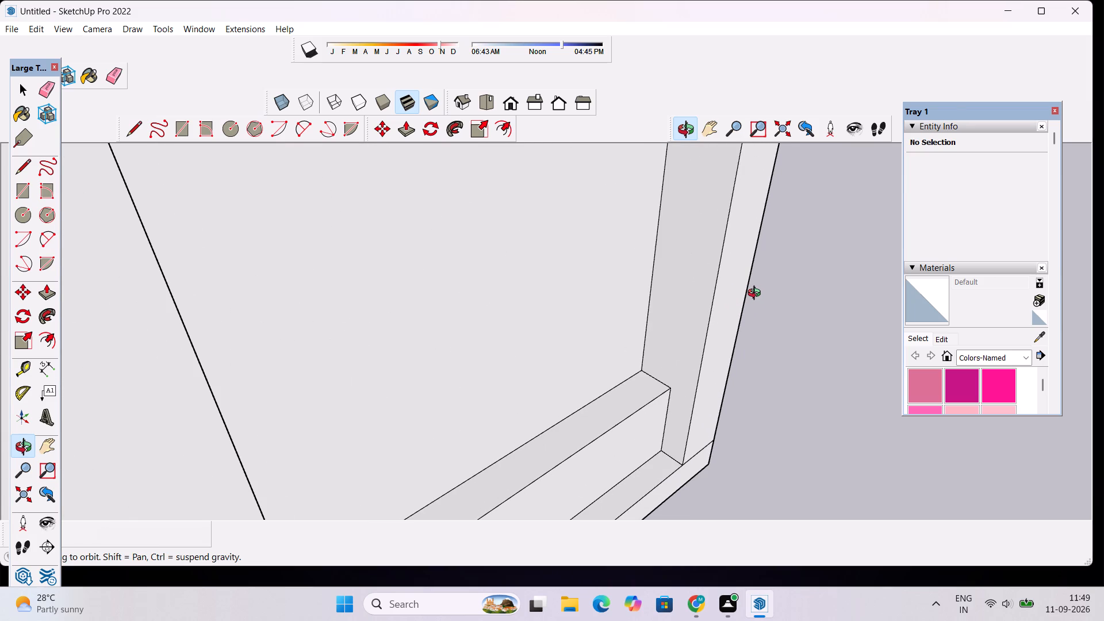
{"action": "scroll", "coordinate": [765, 298], "scroll_direction": "up", "scroll_amount": 2}
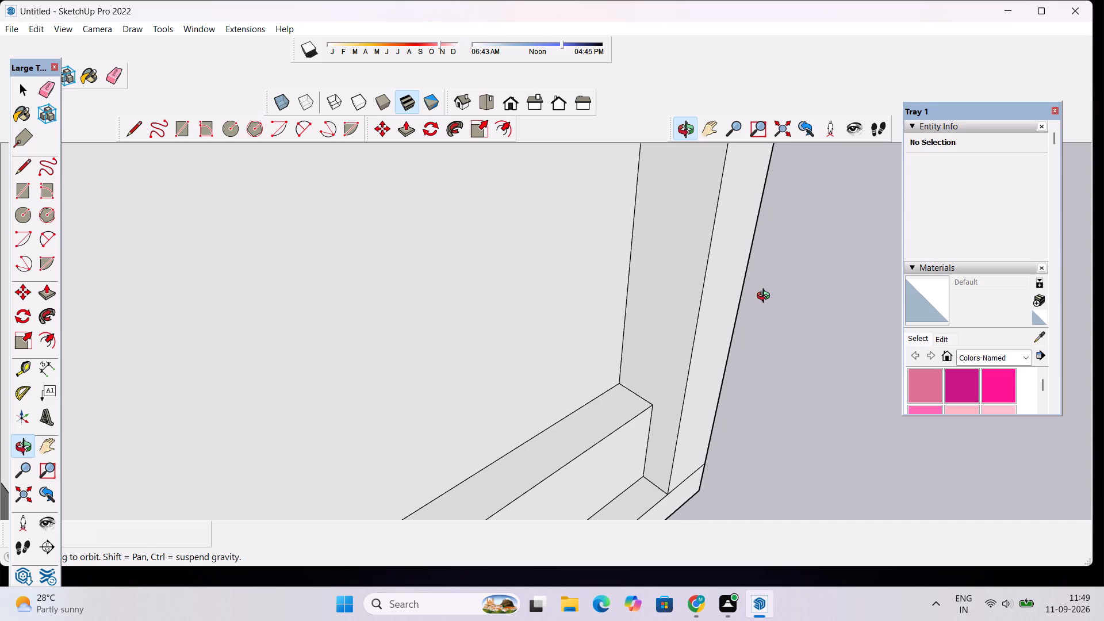
{"action": "scroll", "coordinate": [766, 297], "scroll_direction": "up", "scroll_amount": 2}
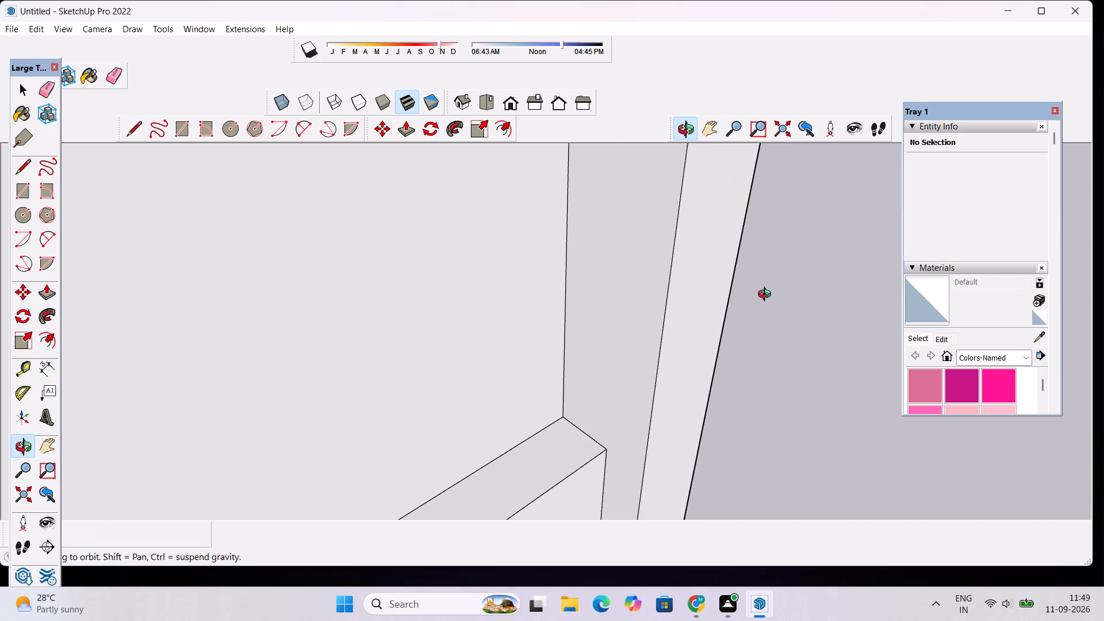
{"action": "scroll", "coordinate": [765, 303], "scroll_direction": "down", "scroll_amount": 7}
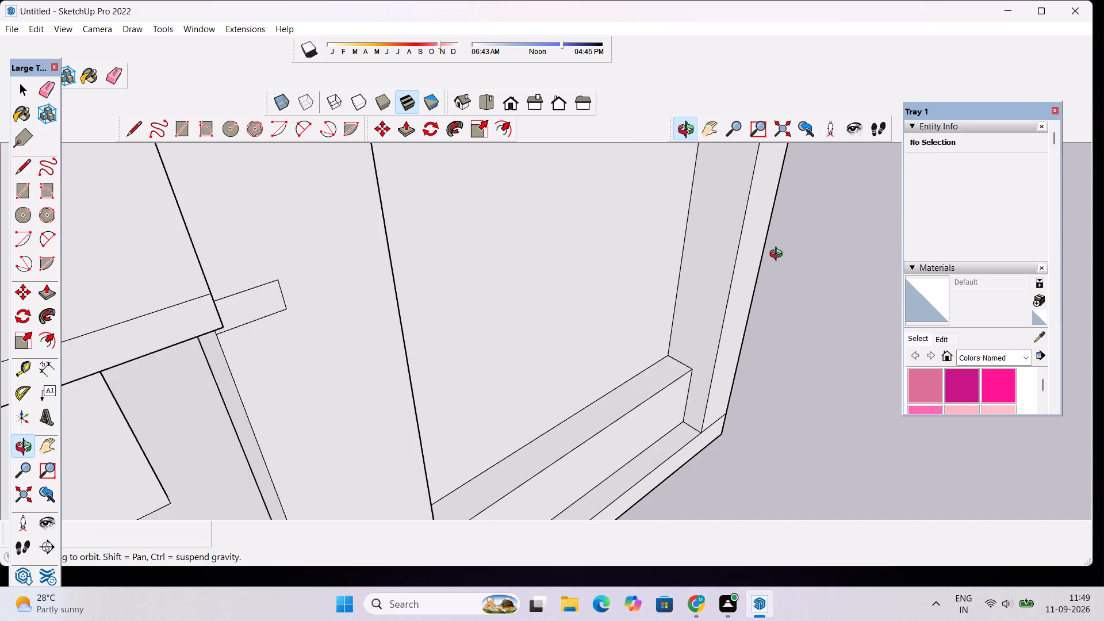
{"action": "scroll", "coordinate": [779, 255], "scroll_direction": "down", "scroll_amount": 10}
Draw a 1' line down the outer vertical edge beside the parapet recess, from the unrecessed section's top corner.
{"action": "left_click_drag", "start_coordinate": [780, 332], "coordinate": [585, 290]}
{"action": "scroll", "coordinate": [625, 258], "scroll_direction": "up", "scroll_amount": 7}
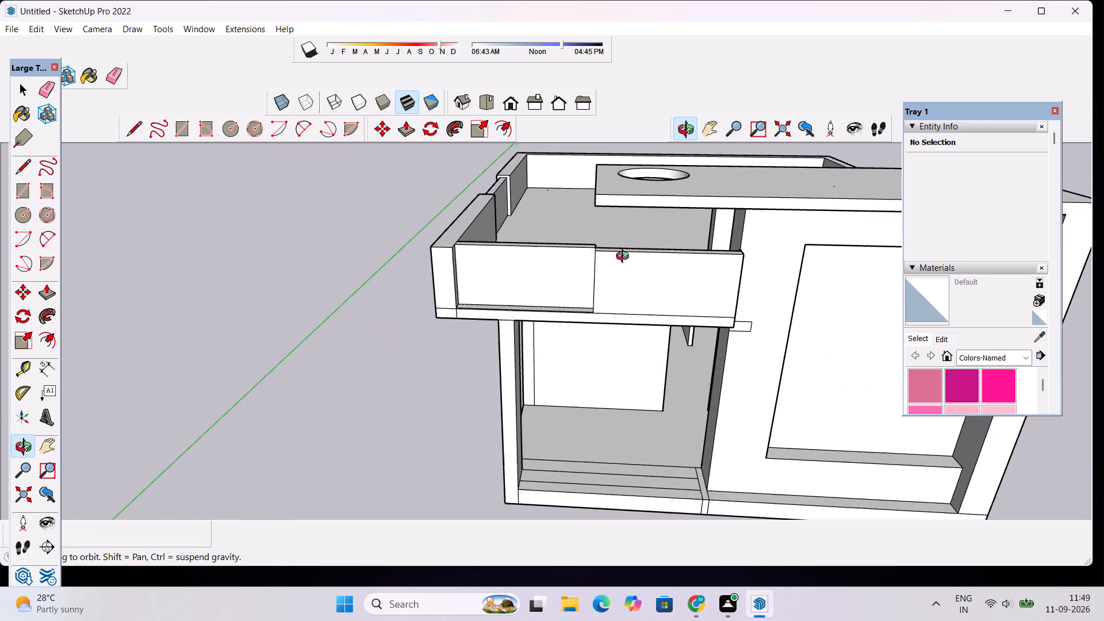
{"action": "scroll", "coordinate": [625, 258], "scroll_direction": "down", "scroll_amount": 6}
{"action": "scroll", "coordinate": [659, 267], "scroll_direction": "up", "scroll_amount": 4}
{"action": "left_click_drag", "start_coordinate": [631, 277], "coordinate": [674, 344]}
{"action": "scroll", "coordinate": [660, 330], "scroll_direction": "up", "scroll_amount": 7}
{"action": "left_click_drag", "start_coordinate": [657, 329], "coordinate": [649, 312]}
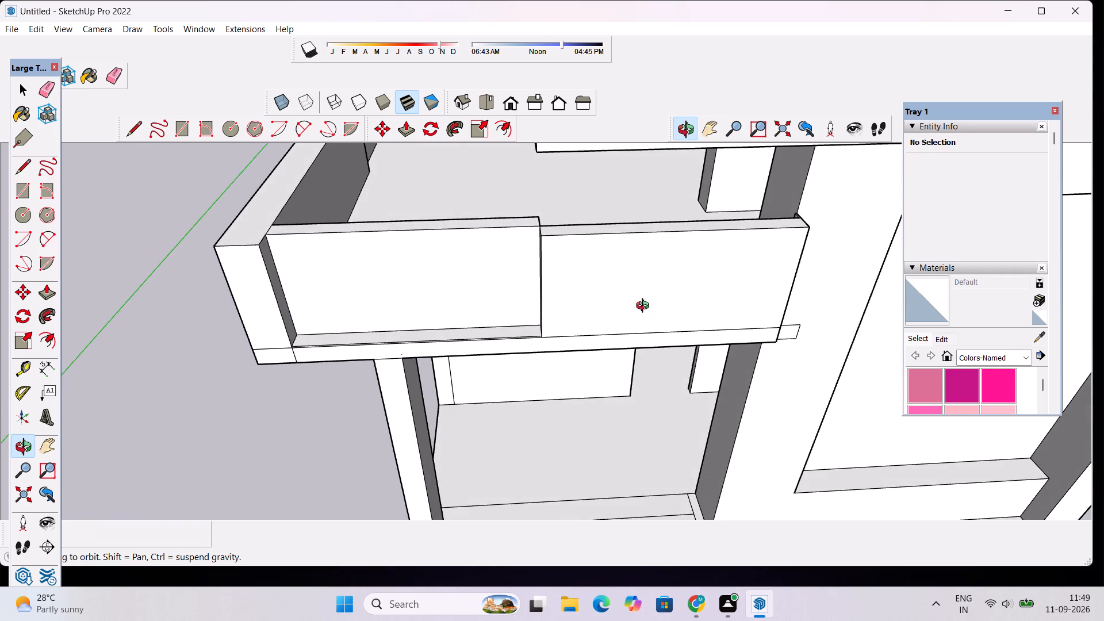
{"action": "scroll", "coordinate": [645, 307], "scroll_direction": "up", "scroll_amount": 4}
{"action": "scroll", "coordinate": [645, 306], "scroll_direction": "down", "scroll_amount": 4}
{"action": "left_click_drag", "start_coordinate": [636, 305], "coordinate": [712, 302]}
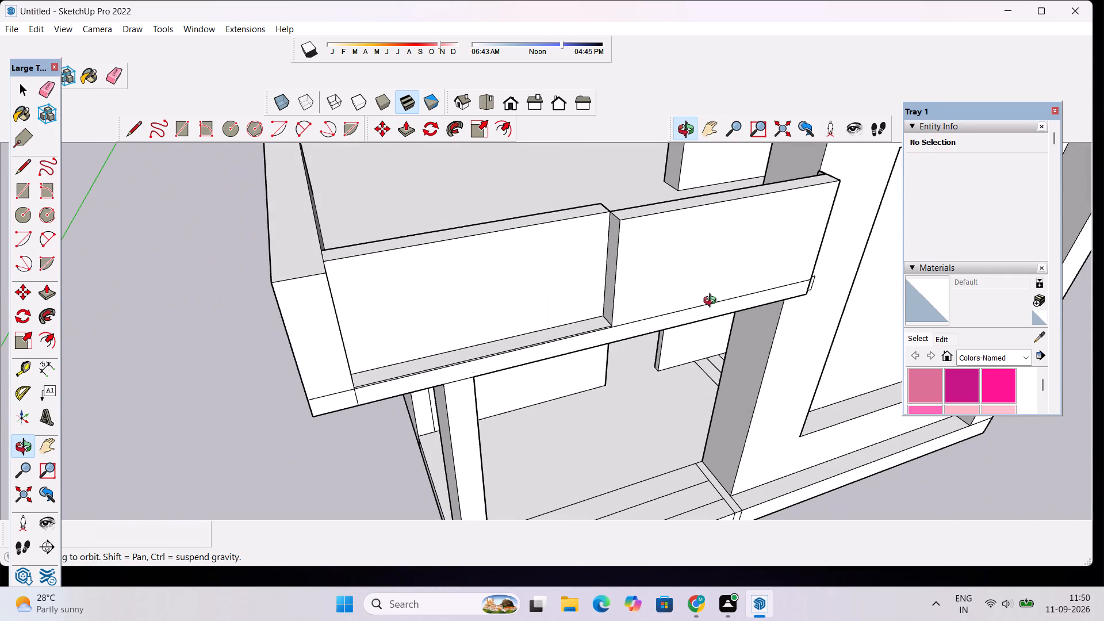
{"action": "key", "text": "l"}
{"action": "left_click", "coordinate": [622, 223]}
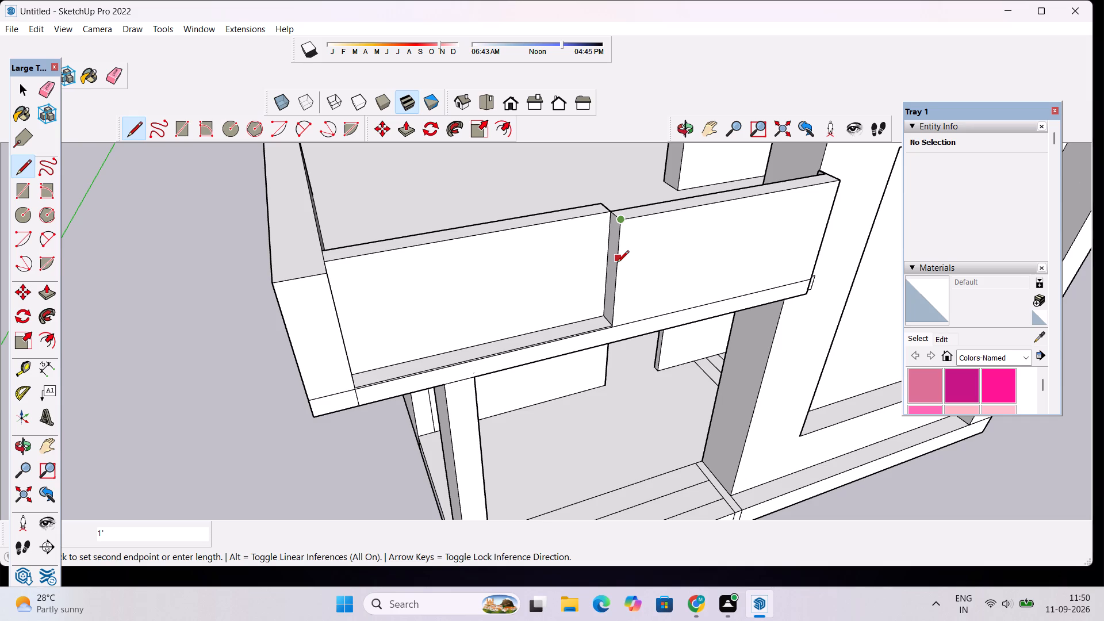
{"action": "type", "text": "1'"}
{"action": "key", "text": "Return"}
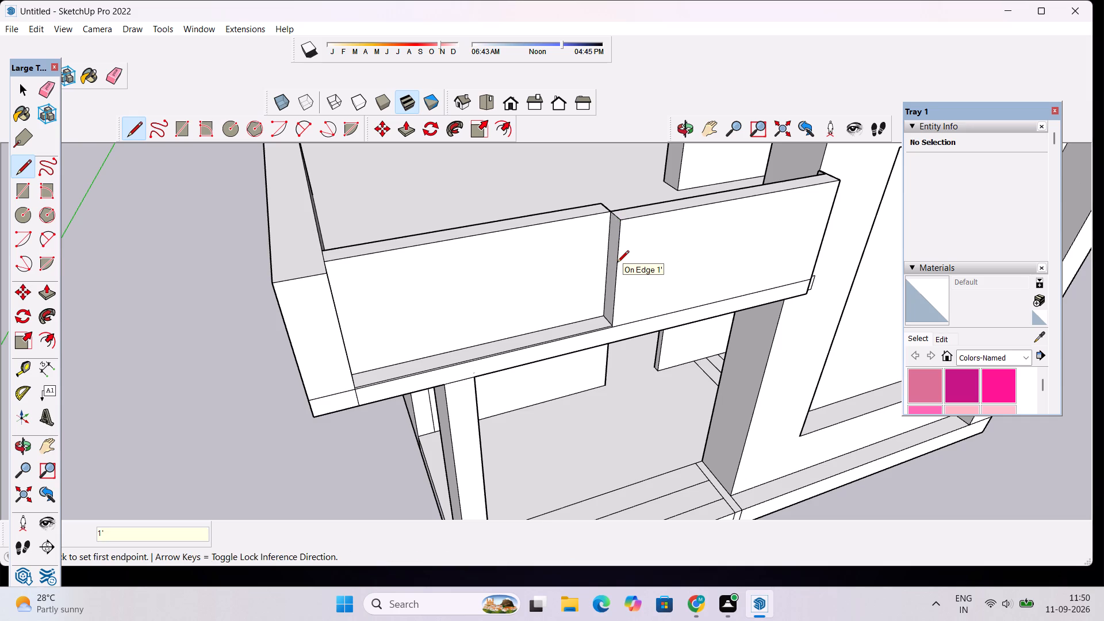
Draw a horizontal line about 6' 6" long across the unrecessed parapet section's outer face, from the 1' mark to its far vertical edge.
{"action": "left_click", "coordinate": [616, 260]}
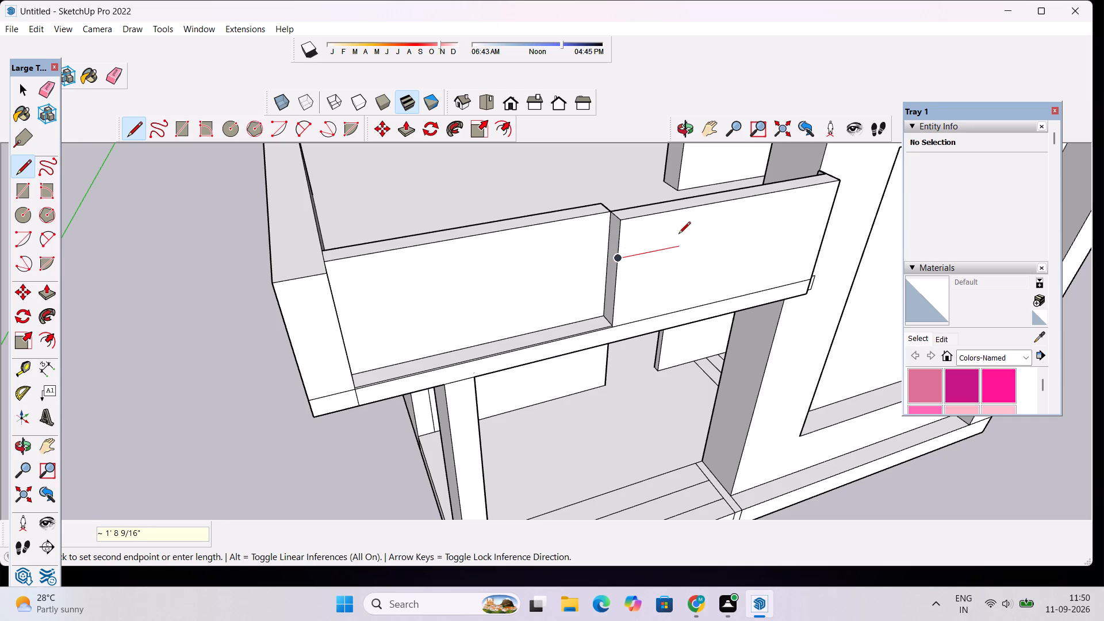
{"action": "scroll", "coordinate": [794, 228], "scroll_direction": "up", "scroll_amount": 2}
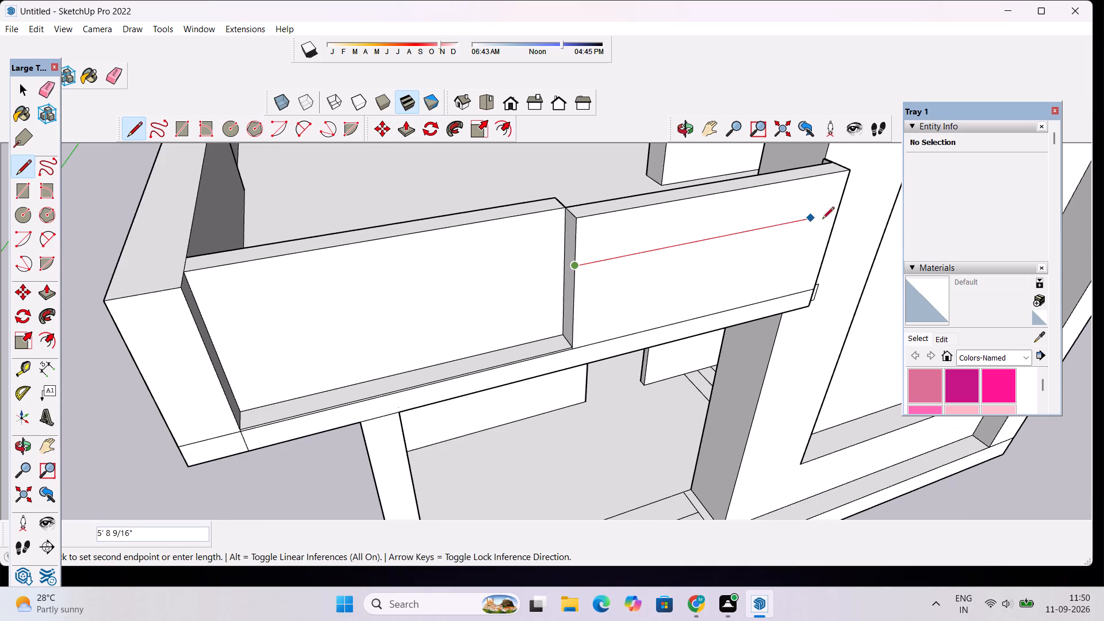
{"action": "left_click", "coordinate": [837, 213]}
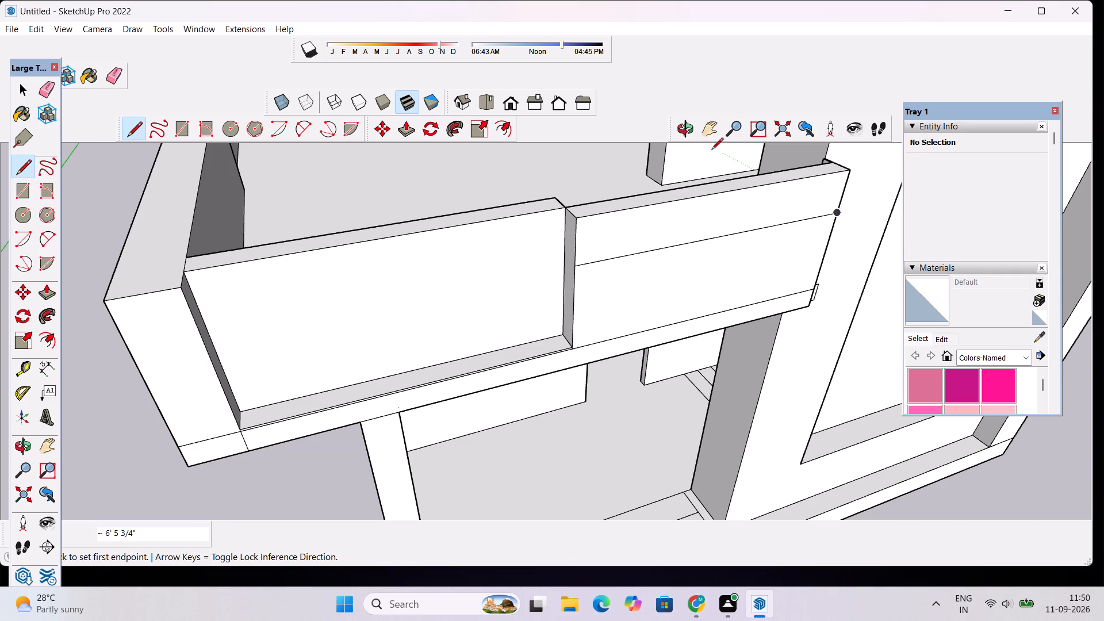
Draw a 1' line down the inner corner edge of the parapet beside the pillar, starting from the top corner.
{"action": "left_click", "coordinate": [685, 132]}
{"action": "left_click_drag", "start_coordinate": [523, 260], "coordinate": [960, 308]}
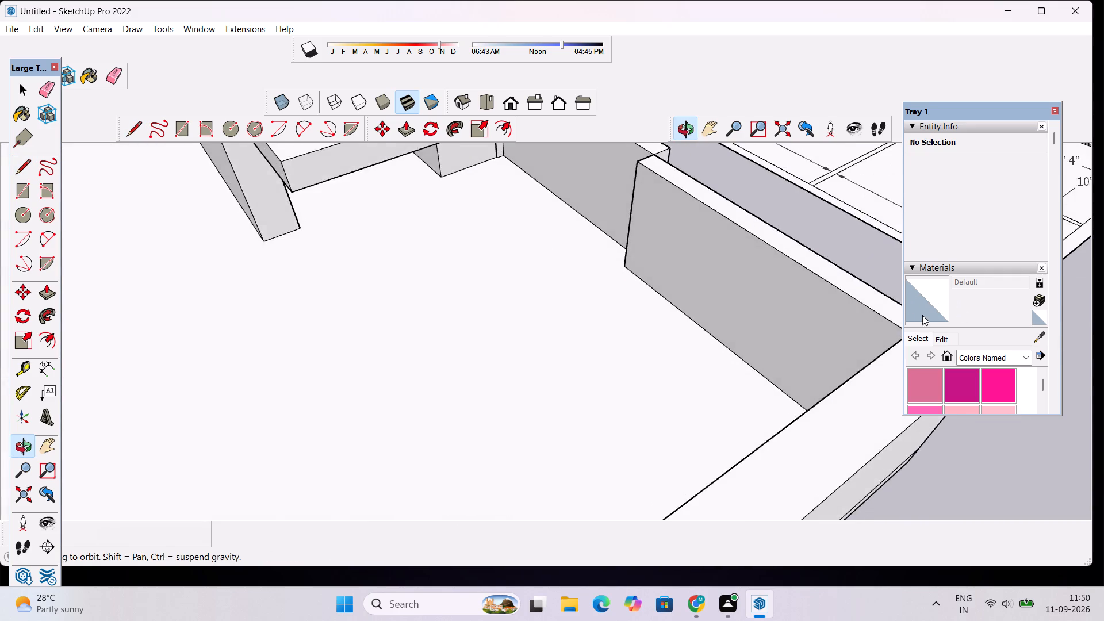
{"action": "scroll", "coordinate": [551, 243], "scroll_direction": "down", "scroll_amount": 3}
{"action": "left_click_drag", "start_coordinate": [500, 244], "coordinate": [508, 202]}
{"action": "scroll", "coordinate": [508, 209], "scroll_direction": "down", "scroll_amount": 8}
{"action": "scroll", "coordinate": [515, 176], "scroll_direction": "up", "scroll_amount": 3}
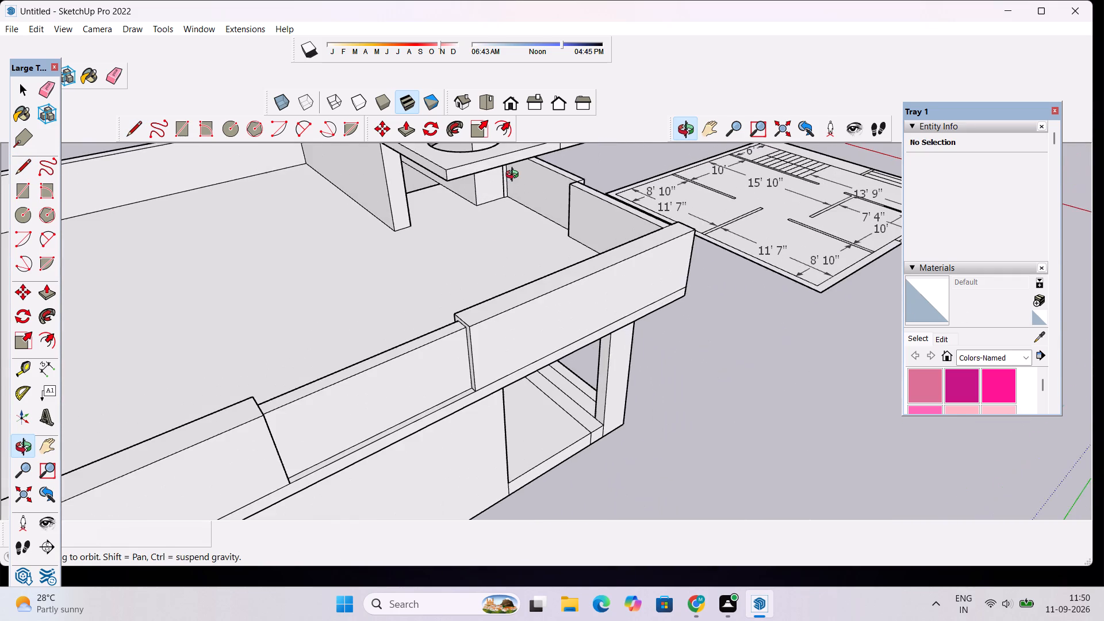
{"action": "scroll", "coordinate": [515, 176], "scroll_direction": "up", "scroll_amount": 1}
{"action": "left_click_drag", "start_coordinate": [515, 176], "coordinate": [517, 147]}
{"action": "scroll", "coordinate": [517, 140], "scroll_direction": "up", "scroll_amount": 7}
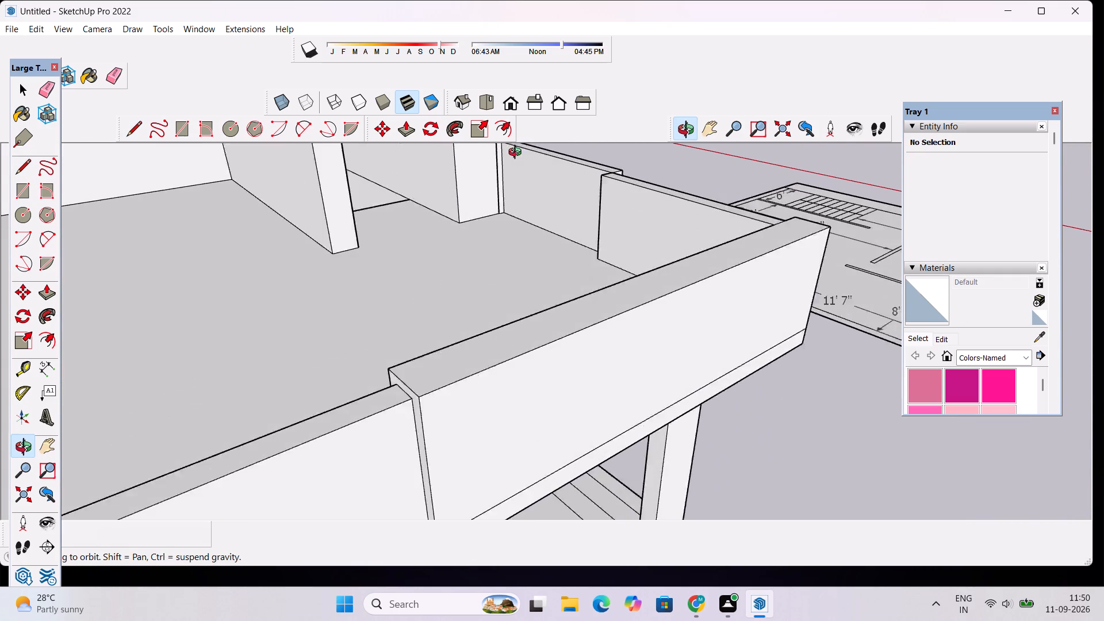
{"action": "scroll", "coordinate": [517, 154], "scroll_direction": "up", "scroll_amount": 2}
{"action": "scroll", "coordinate": [517, 154], "scroll_direction": "down", "scroll_amount": 9}
{"action": "scroll", "coordinate": [515, 164], "scroll_direction": "up", "scroll_amount": 1}
{"action": "scroll", "coordinate": [515, 164], "scroll_direction": "down", "scroll_amount": 2}
{"action": "left_click_drag", "start_coordinate": [520, 160], "coordinate": [528, 199], "text": "shift"}
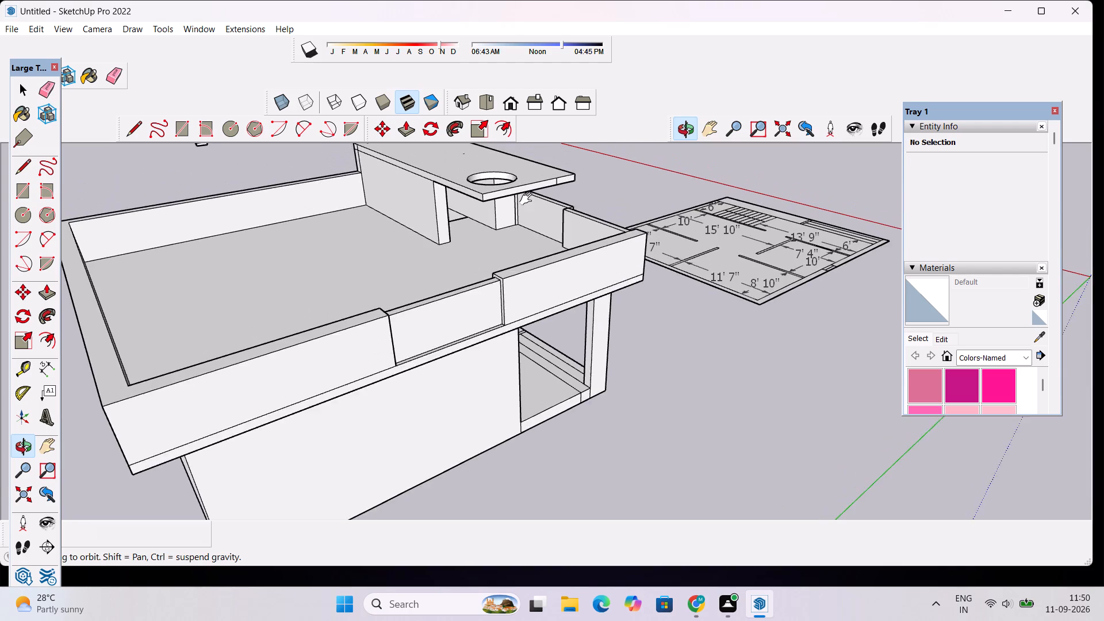
{"action": "left_click_drag", "start_coordinate": [528, 199], "coordinate": [529, 200], "text": "shift"}
{"action": "scroll", "coordinate": [526, 200], "scroll_direction": "up", "scroll_amount": 4}
{"action": "left_click_drag", "start_coordinate": [526, 200], "coordinate": [526, 185]}
{"action": "scroll", "coordinate": [517, 197], "scroll_direction": "up", "scroll_amount": 1}
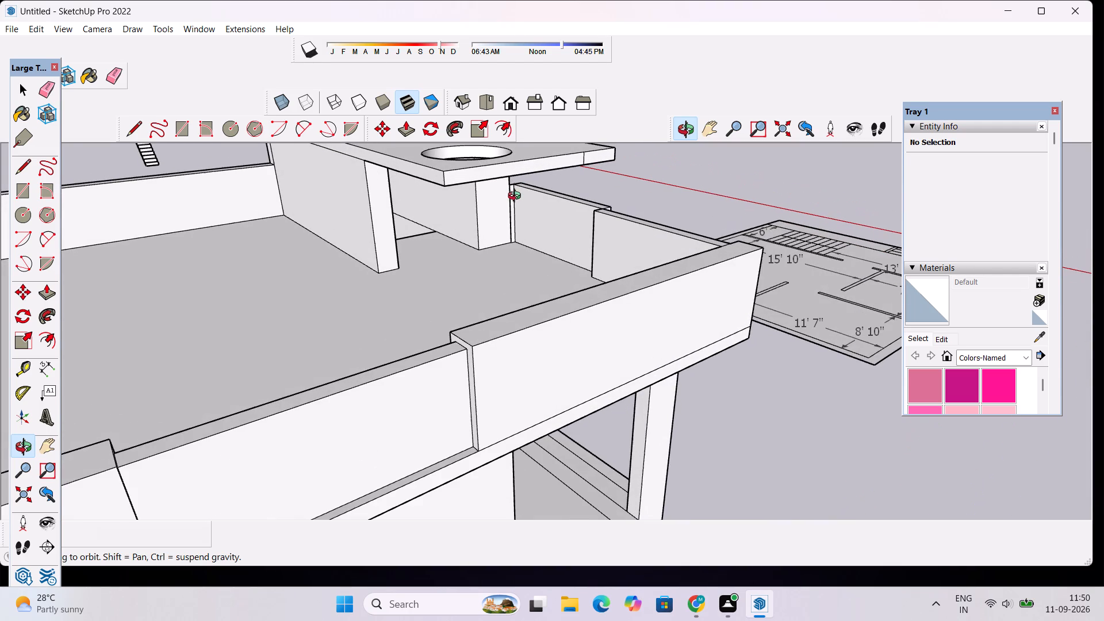
{"action": "scroll", "coordinate": [519, 183], "scroll_direction": "up", "scroll_amount": 2}
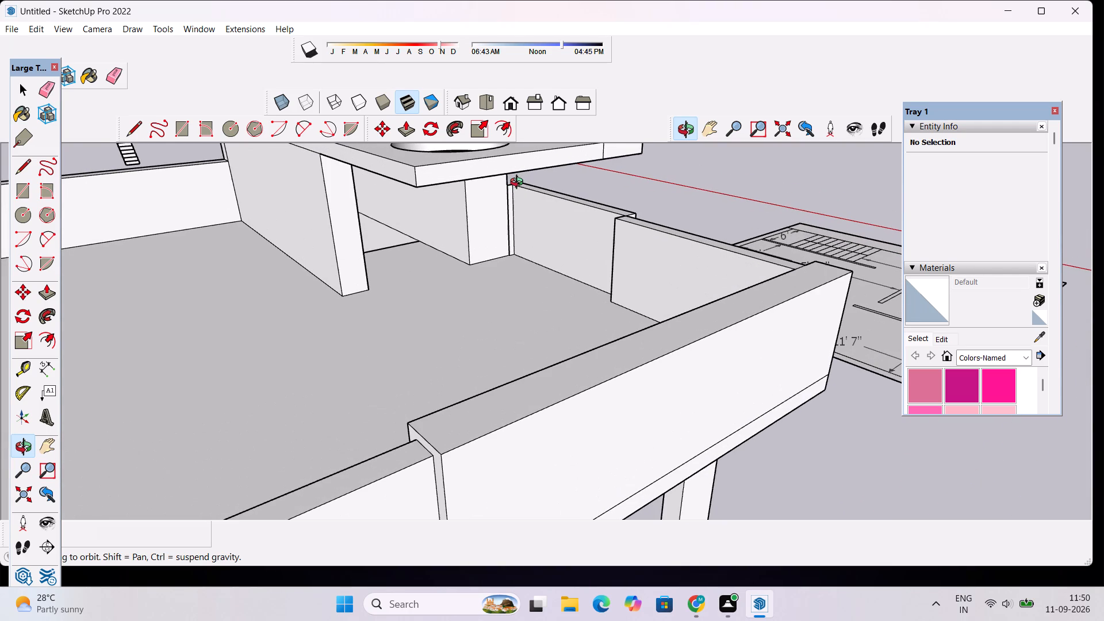
{"action": "scroll", "coordinate": [519, 183], "scroll_direction": "up", "scroll_amount": 13}
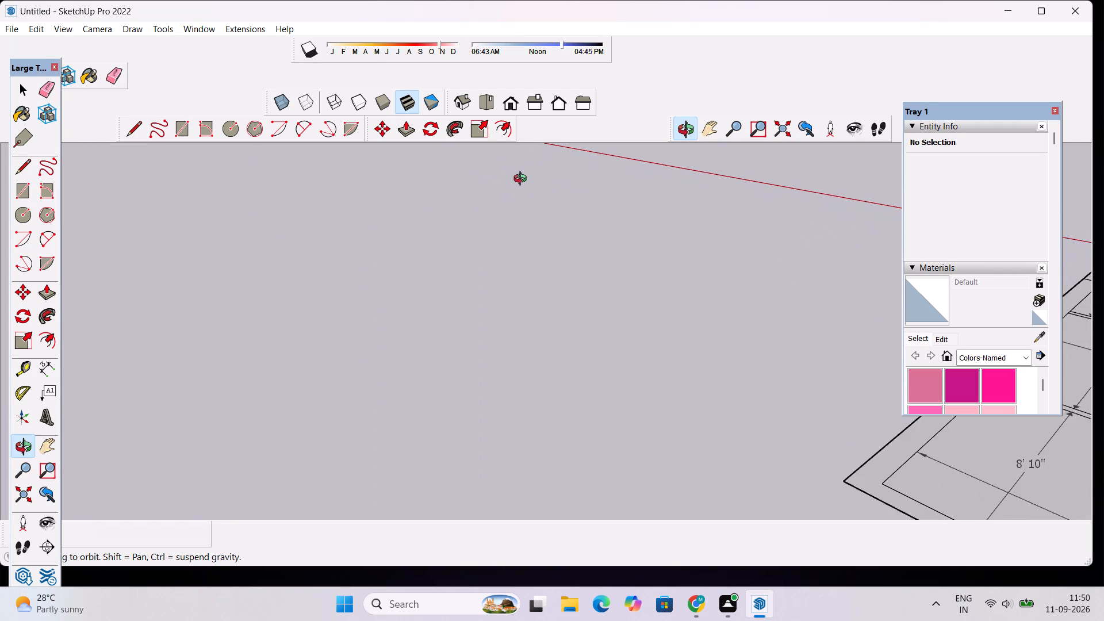
{"action": "scroll", "coordinate": [523, 180], "scroll_direction": "down", "scroll_amount": 3}
{"action": "key", "text": "l"}
{"action": "scroll", "coordinate": [510, 194], "scroll_direction": "up", "scroll_amount": 1}
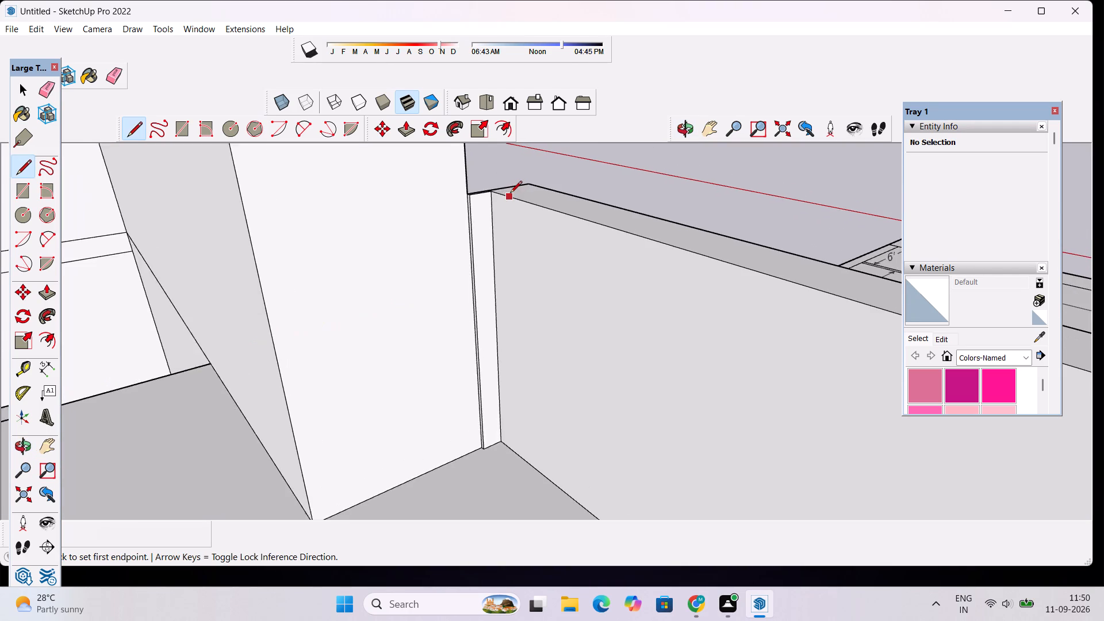
{"action": "scroll", "coordinate": [510, 194], "scroll_direction": "up", "scroll_amount": 1}
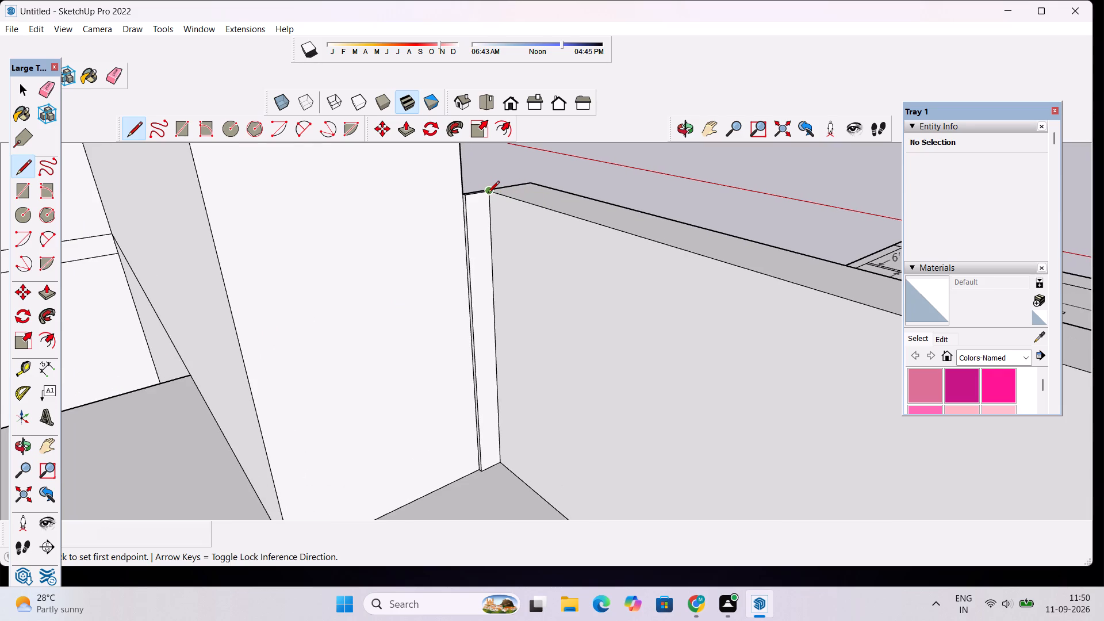
{"action": "left_click", "coordinate": [488, 194]}
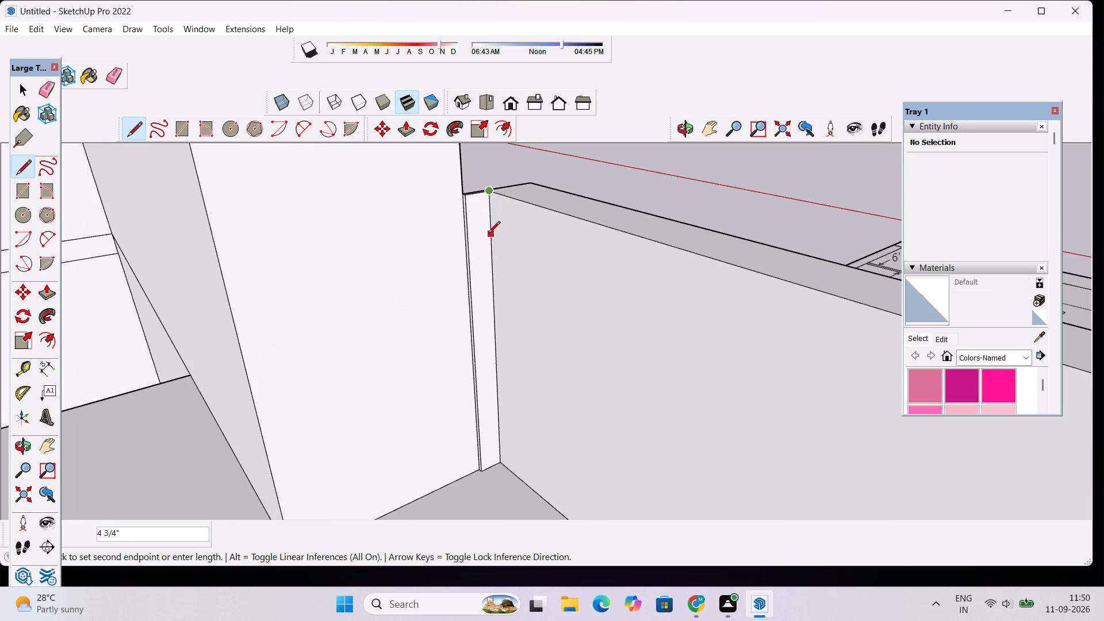
{"action": "type", "text": "1'"}
{"action": "key", "text": "Return"}
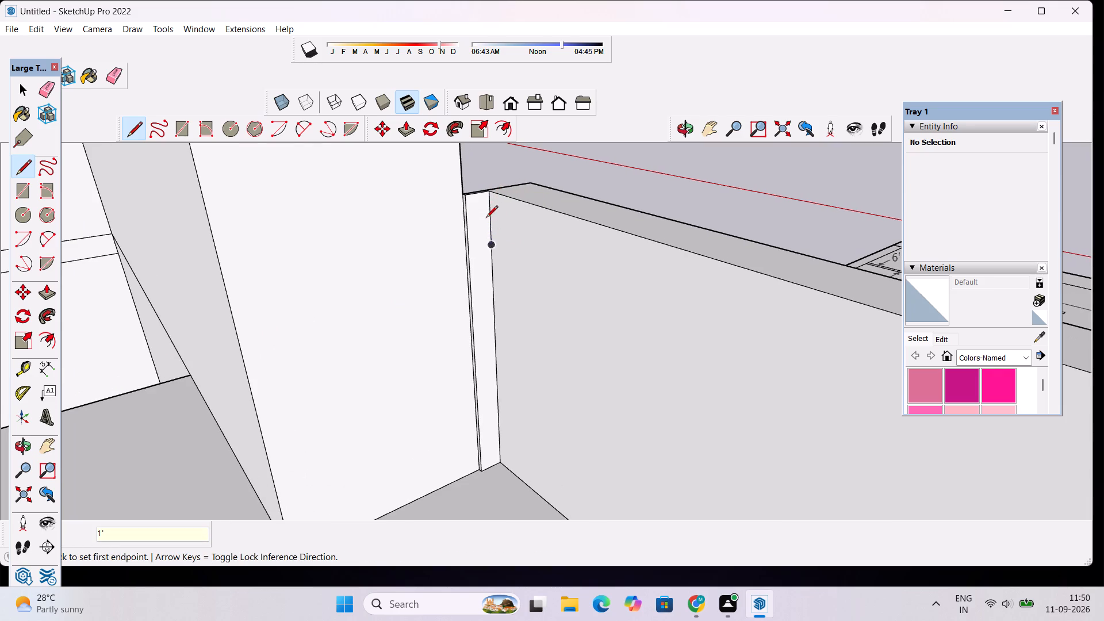
Draw a horizontal line across the parapet's inner face, from the 1' mark beside the pillar to the edge of the adjoining stepped section.
{"action": "left_click", "coordinate": [489, 249]}
{"action": "scroll", "coordinate": [526, 263], "scroll_direction": "down", "scroll_amount": 7}
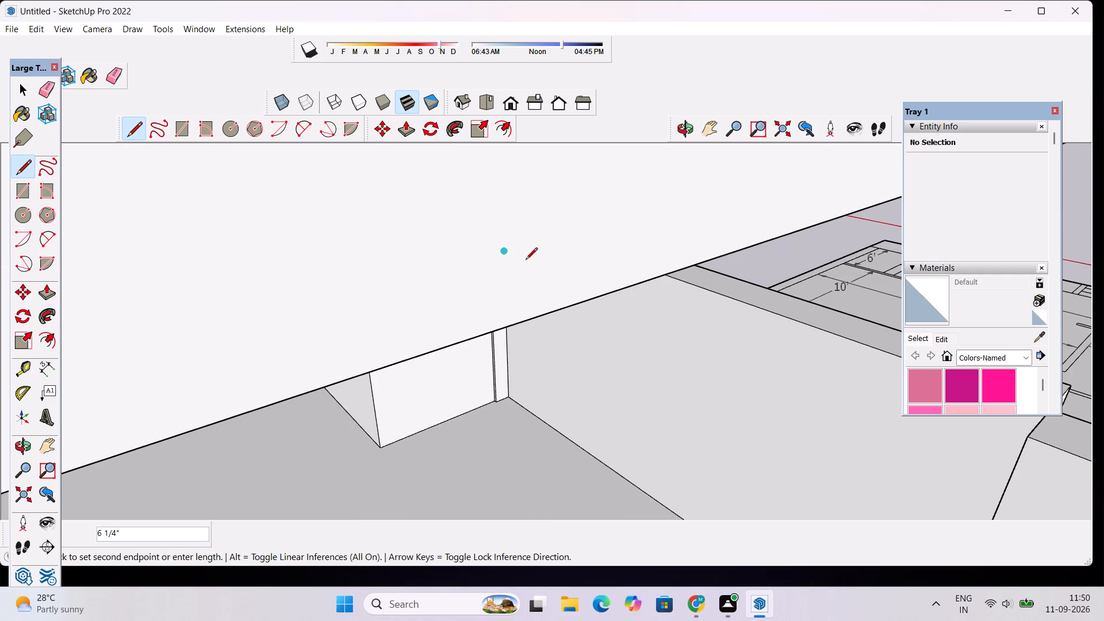
{"action": "scroll", "coordinate": [629, 323], "scroll_direction": "down", "scroll_amount": 4}
{"action": "scroll", "coordinate": [724, 412], "scroll_direction": "up", "scroll_amount": 3}
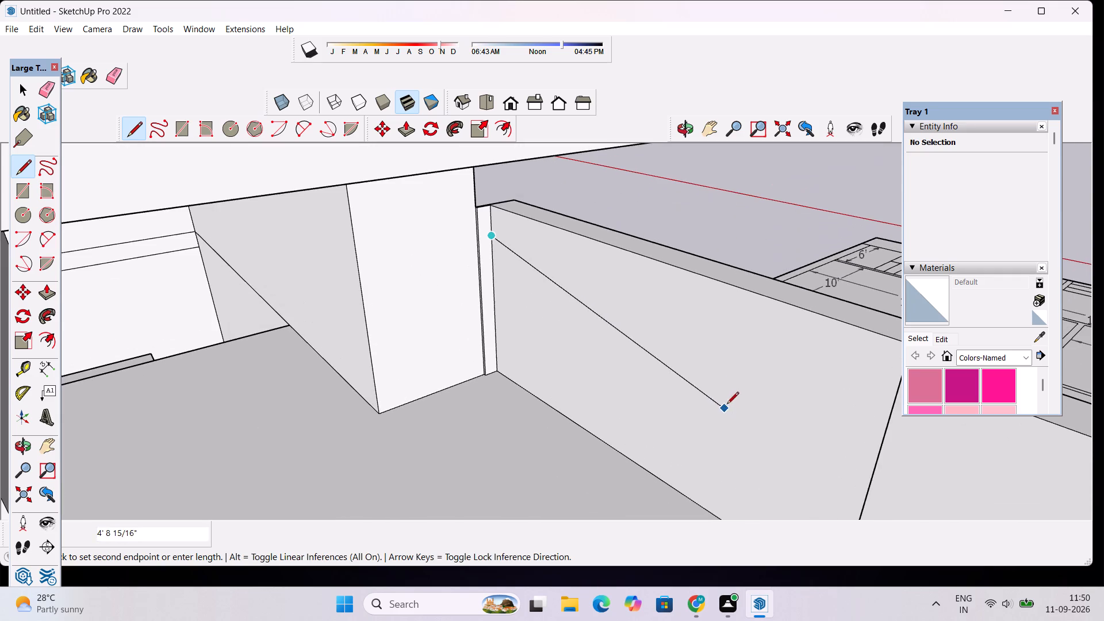
{"action": "scroll", "coordinate": [761, 384], "scroll_direction": "down", "scroll_amount": 3}
{"action": "scroll", "coordinate": [801, 374], "scroll_direction": "up", "scroll_amount": 3}
{"action": "scroll", "coordinate": [864, 385], "scroll_direction": "up", "scroll_amount": 1}
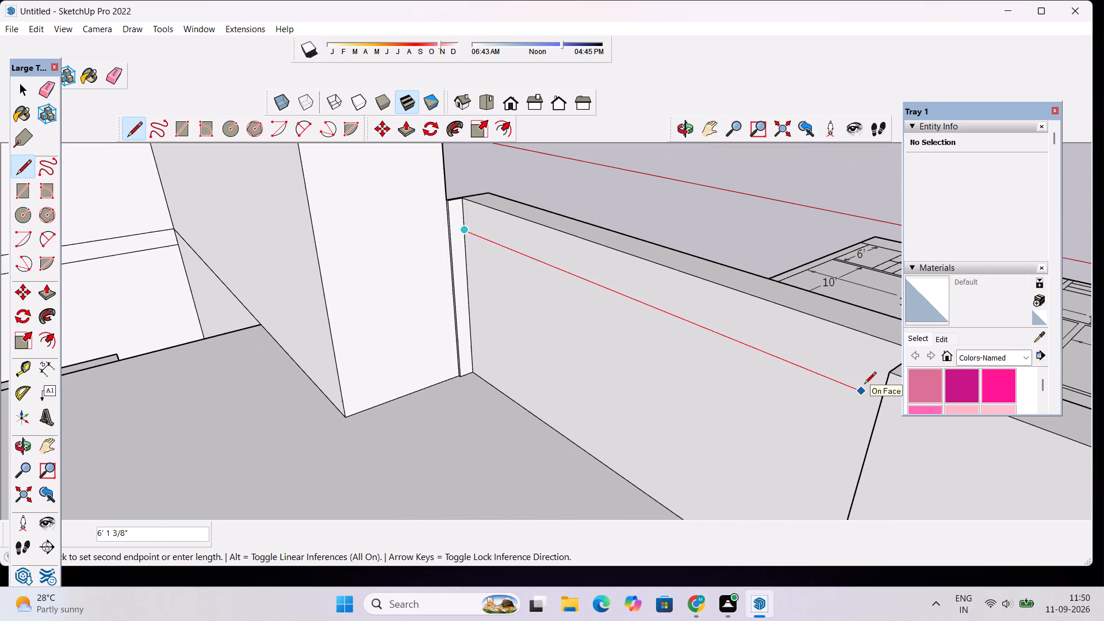
{"action": "left_click", "coordinate": [678, 135]}
{"action": "left_click_drag", "start_coordinate": [559, 221], "coordinate": [564, 218]}
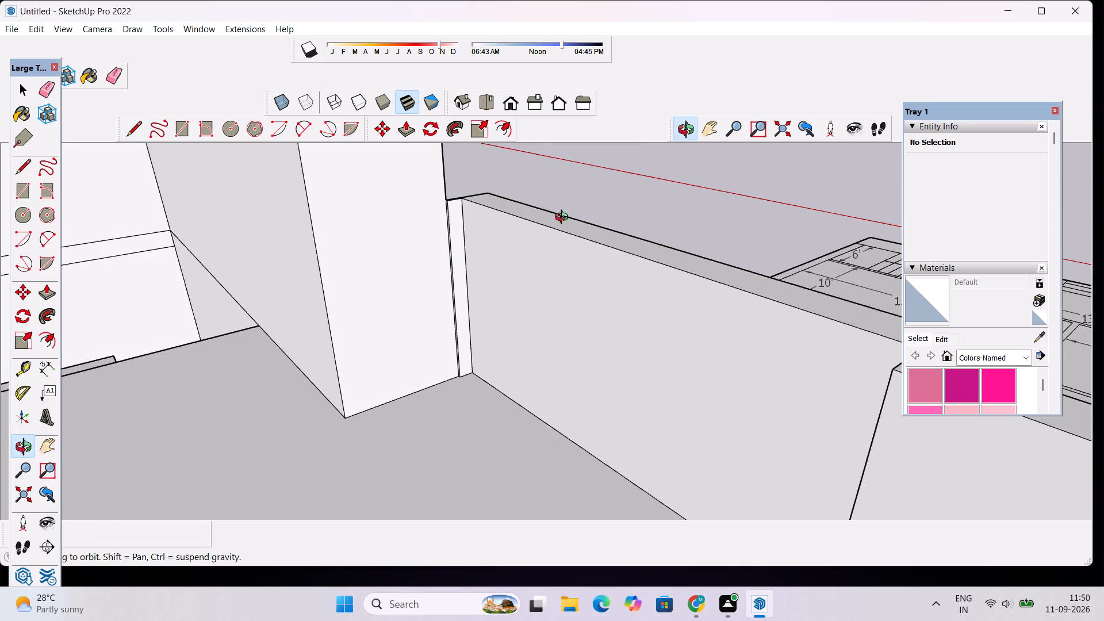
{"action": "left_click_drag", "start_coordinate": [564, 218], "coordinate": [716, 223]}
{"action": "left_click_drag", "start_coordinate": [716, 223], "coordinate": [603, 218]}
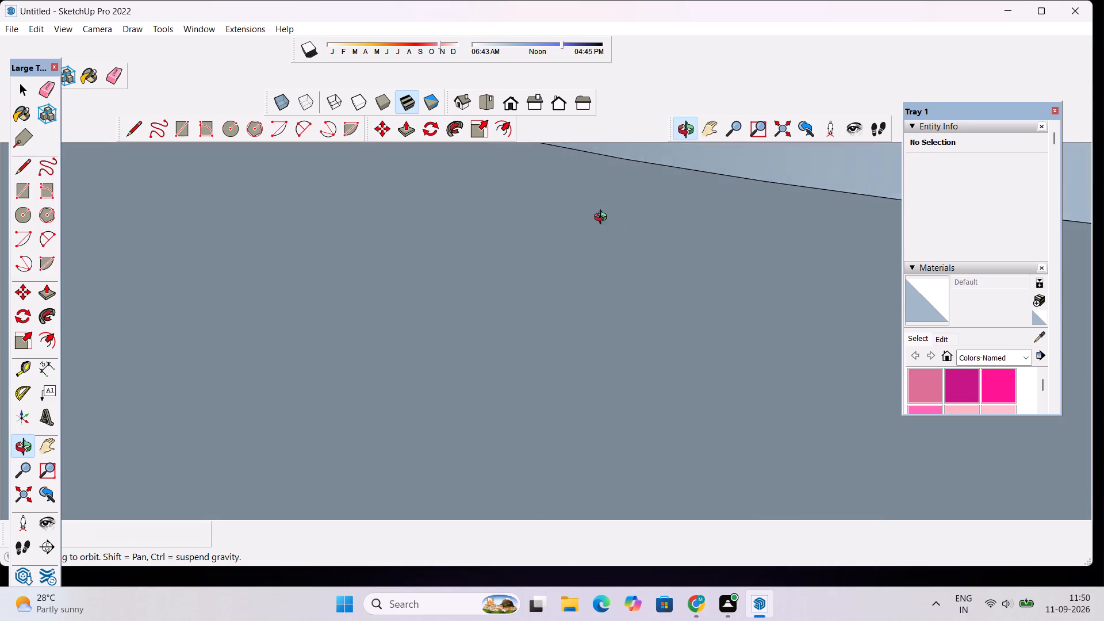
{"action": "left_click_drag", "start_coordinate": [603, 218], "coordinate": [452, 182]}
{"action": "scroll", "coordinate": [532, 313], "scroll_direction": "down", "scroll_amount": 6}
{"action": "scroll", "coordinate": [605, 201], "scroll_direction": "down", "scroll_amount": 9}
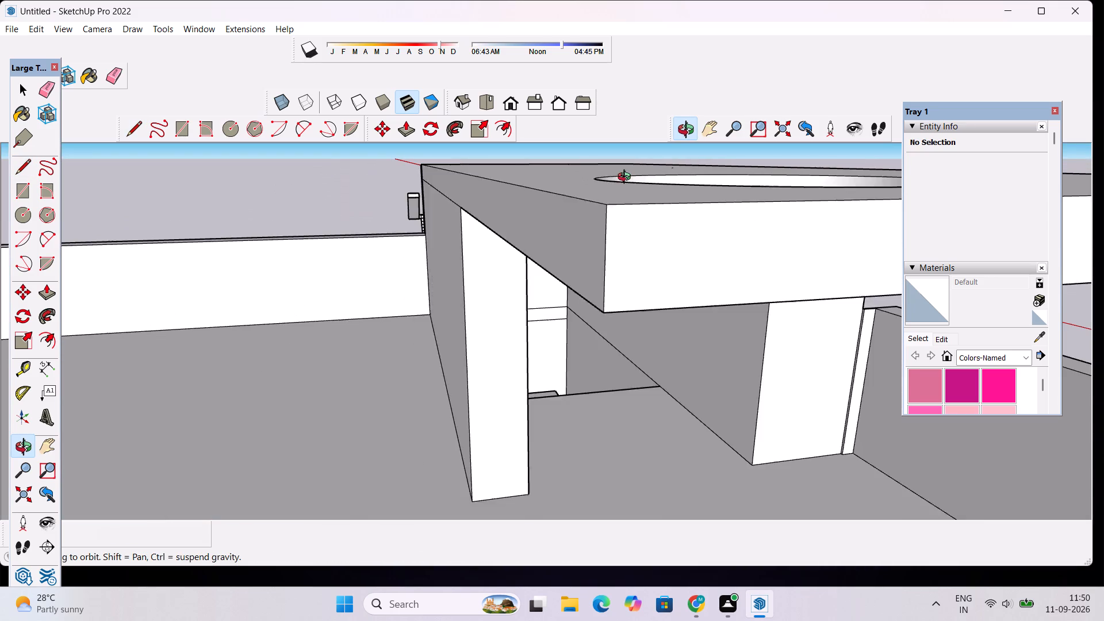
{"action": "scroll", "coordinate": [627, 178], "scroll_direction": "down", "scroll_amount": 3}
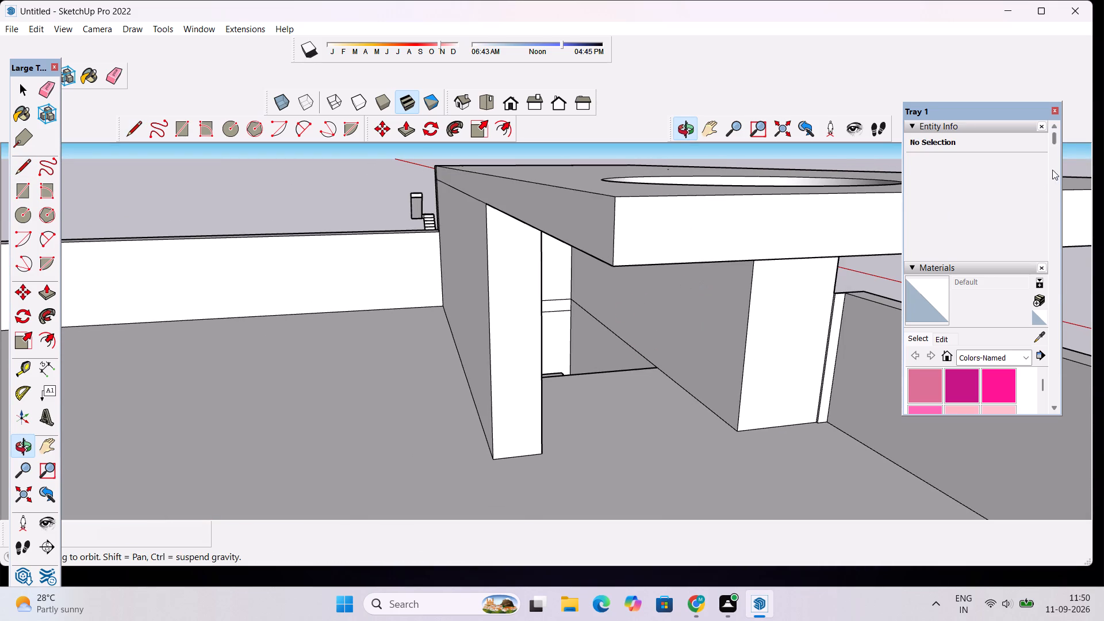
{"action": "left_click", "coordinate": [1057, 109]}
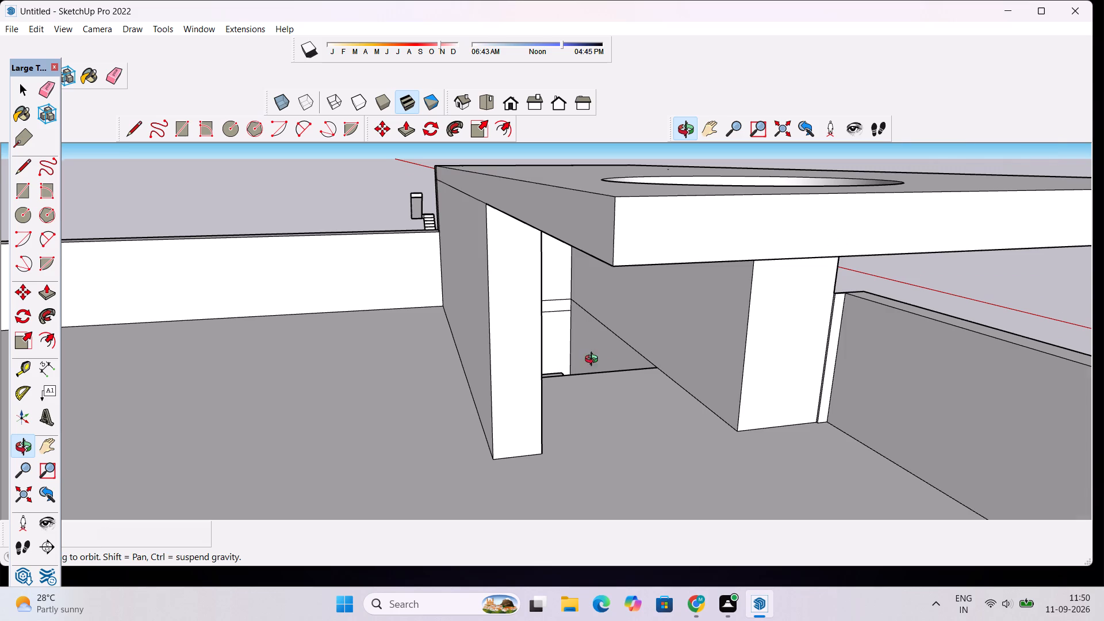
{"action": "left_click_drag", "start_coordinate": [602, 359], "coordinate": [791, 353]}
{"action": "scroll", "coordinate": [957, 306], "scroll_direction": "up", "scroll_amount": 5}
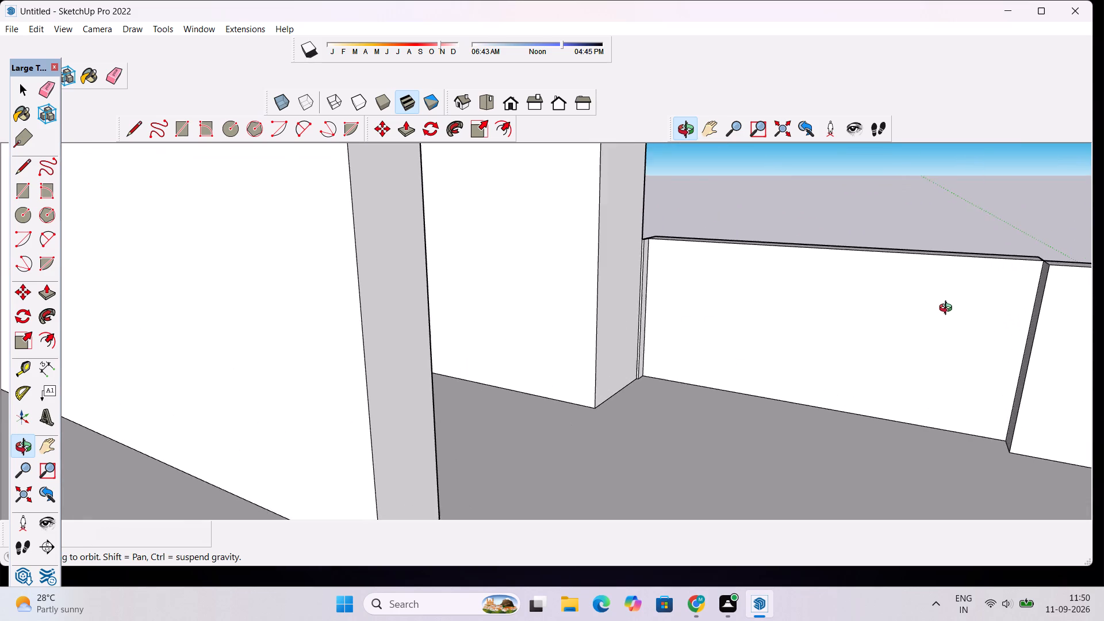
{"action": "scroll", "coordinate": [938, 316], "scroll_direction": "up", "scroll_amount": 1}
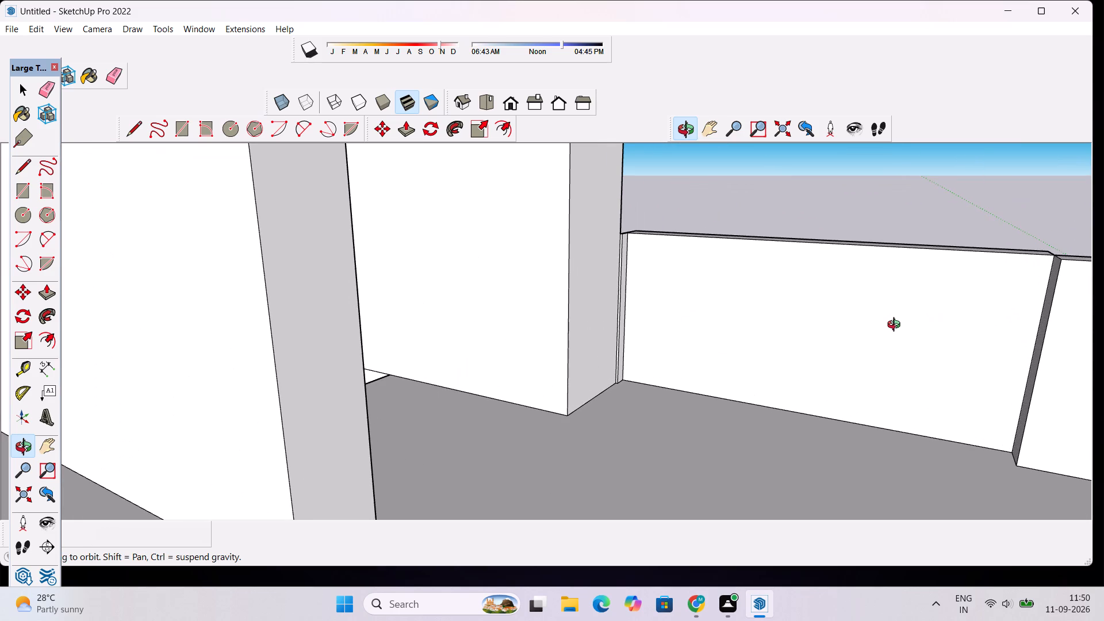
{"action": "key", "text": "l"}
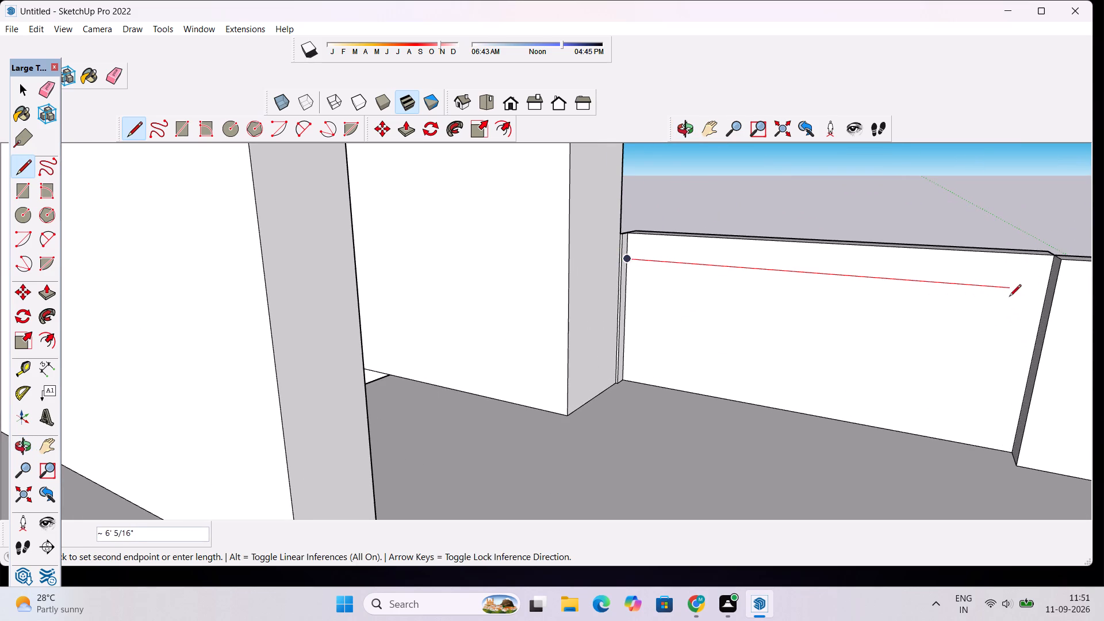
{"action": "left_click", "coordinate": [1049, 289]}
{"action": "key", "text": "space"}
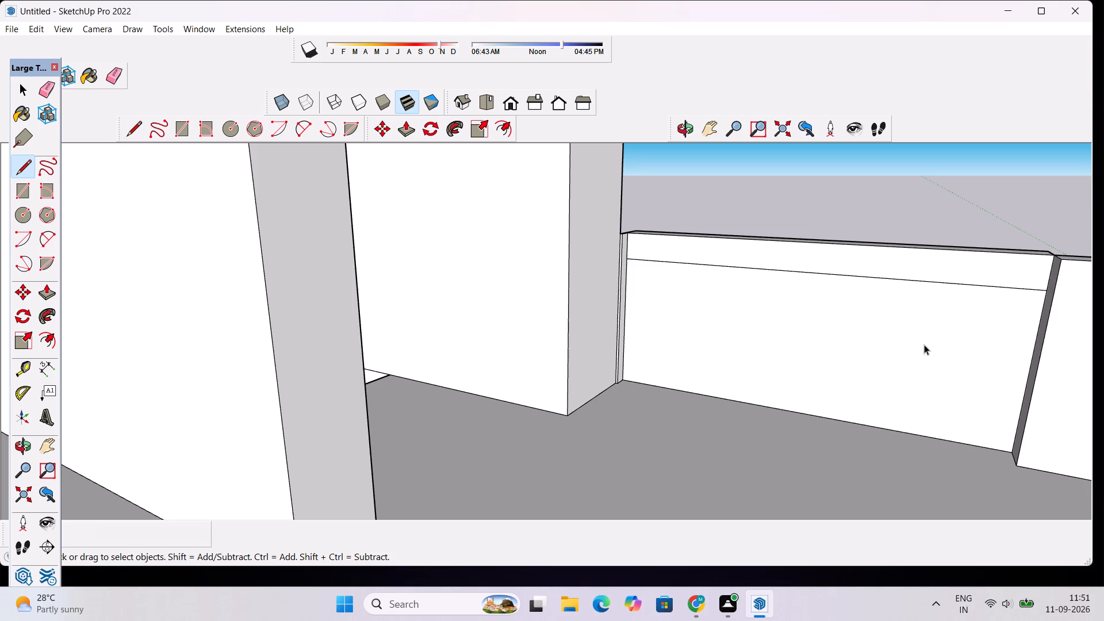
Draw a 1' line along the outer face's horizontal dividing line, starting at its end beside the recessed section.
{"action": "left_click", "coordinate": [924, 344]}
{"action": "left_click", "coordinate": [678, 124]}
{"action": "left_click_drag", "start_coordinate": [819, 216], "coordinate": [635, 227]}
{"action": "scroll", "coordinate": [633, 250], "scroll_direction": "down", "scroll_amount": 4}
{"action": "left_click_drag", "start_coordinate": [812, 343], "coordinate": [516, 313]}
{"action": "scroll", "coordinate": [529, 304], "scroll_direction": "down", "scroll_amount": 4}
{"action": "left_click_drag", "start_coordinate": [591, 356], "coordinate": [566, 358]}
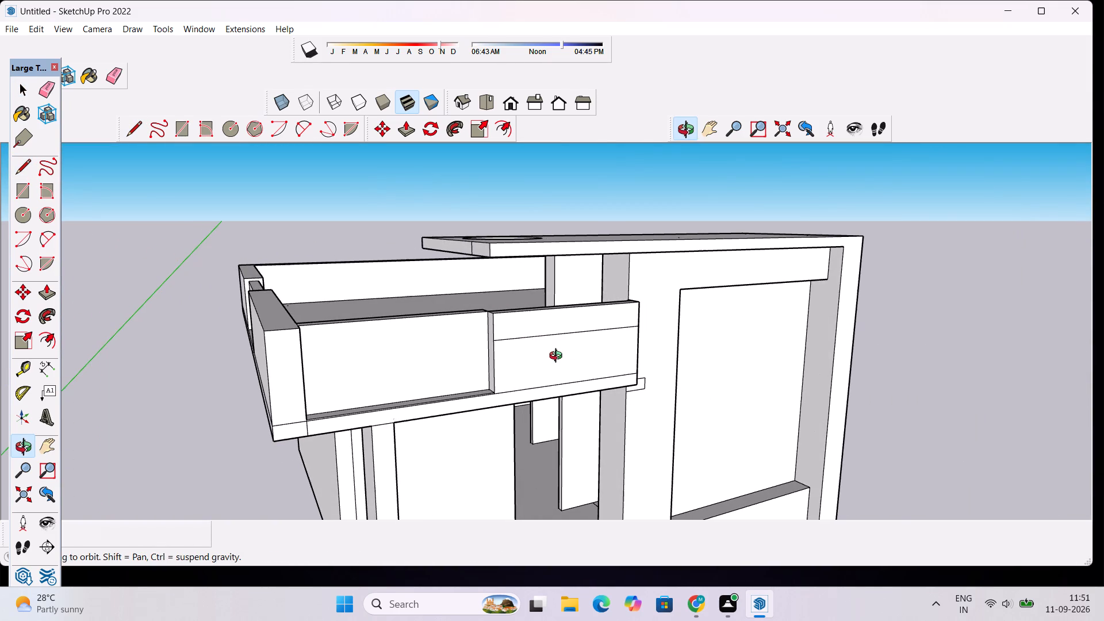
{"action": "scroll", "coordinate": [554, 363], "scroll_direction": "up", "scroll_amount": 3}
{"action": "left_click_drag", "start_coordinate": [504, 371], "coordinate": [461, 423]}
{"action": "scroll", "coordinate": [463, 412], "scroll_direction": "up", "scroll_amount": 2}
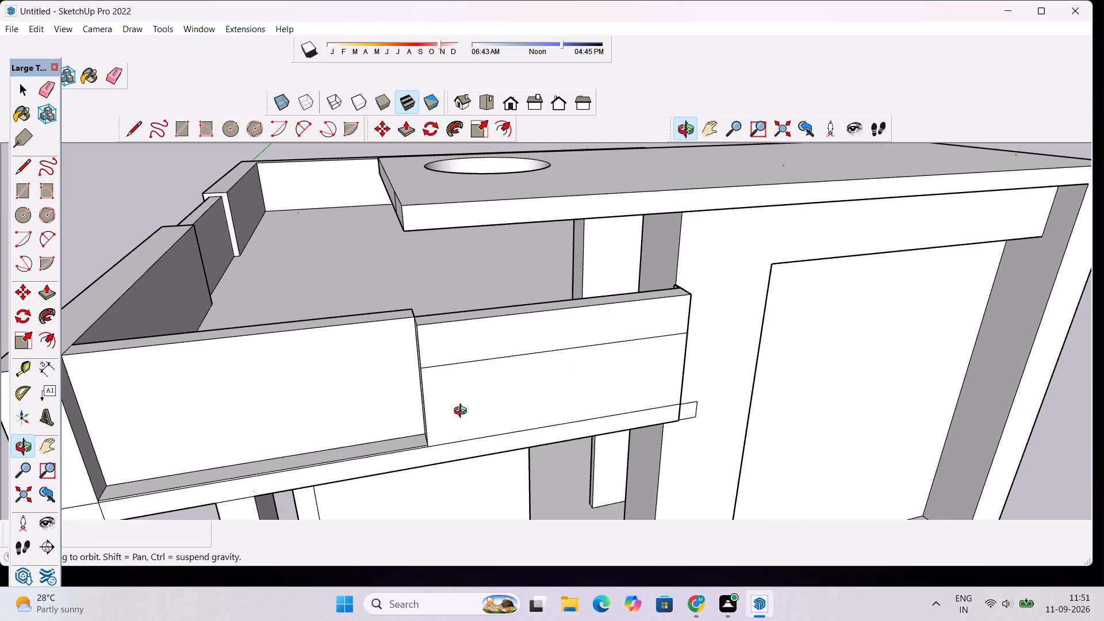
{"action": "left_click_drag", "start_coordinate": [474, 413], "coordinate": [452, 413]}
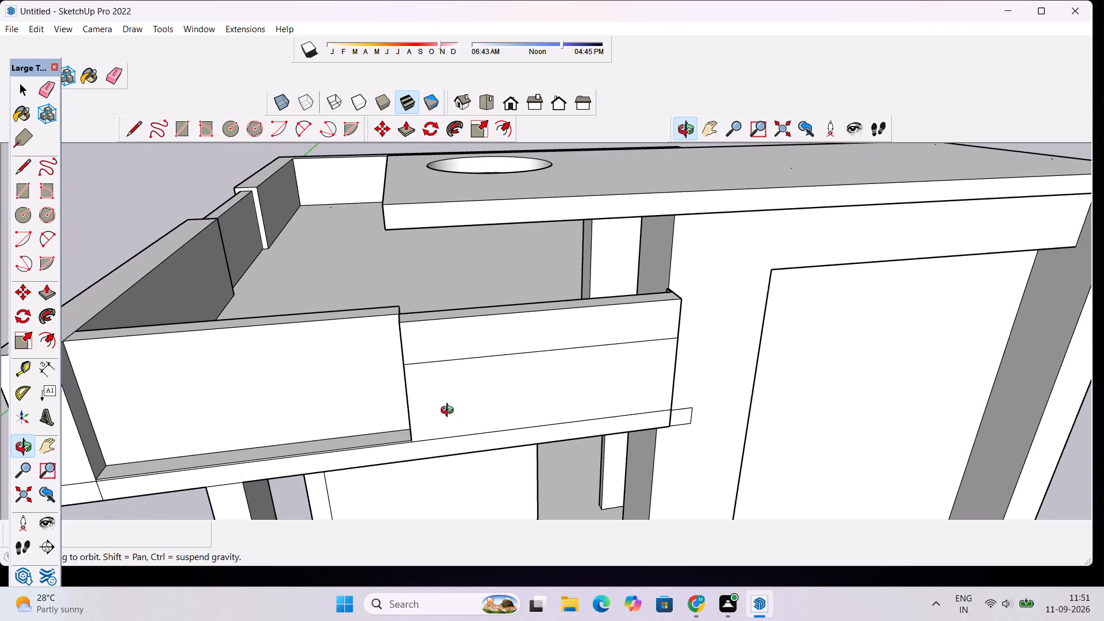
{"action": "key", "text": "l"}
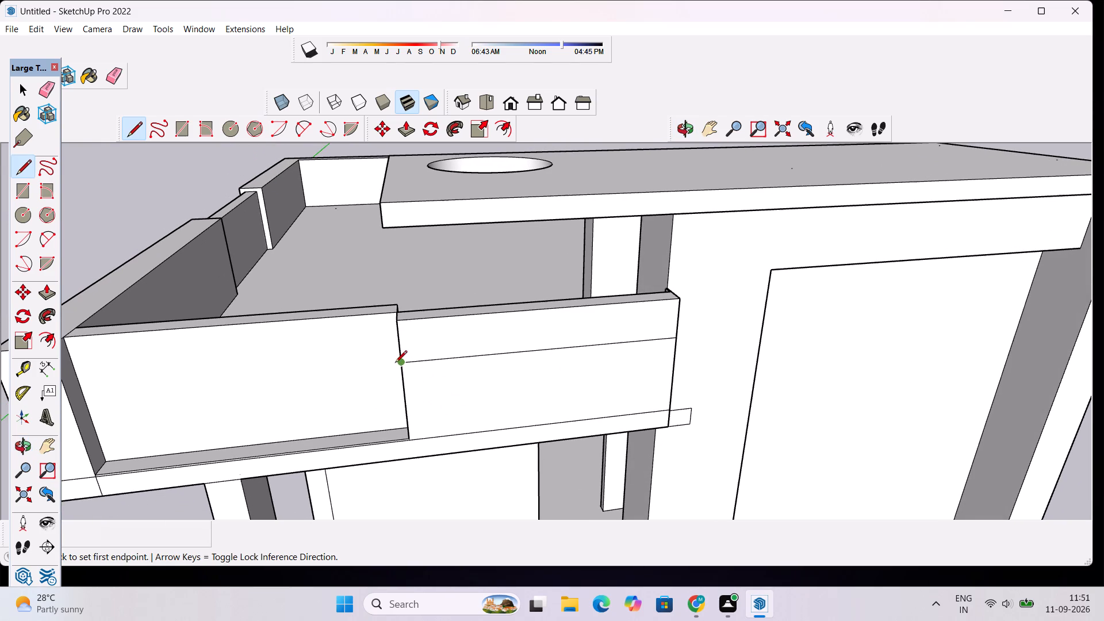
{"action": "left_click", "coordinate": [399, 364]}
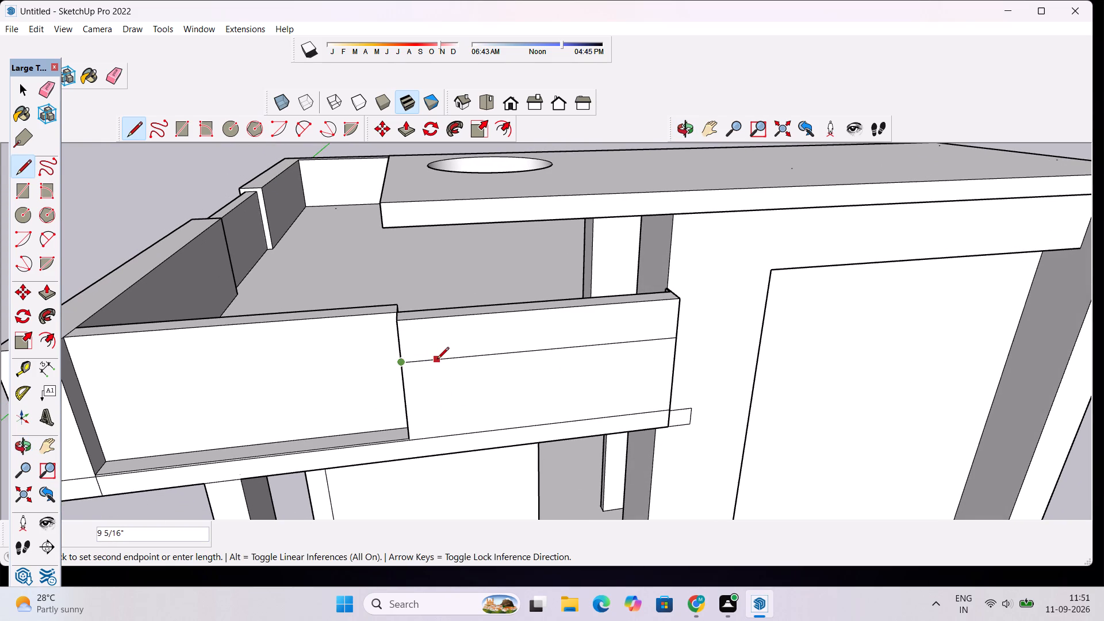
{"action": "type", "text": "1'"}
{"action": "key", "text": "Return"}
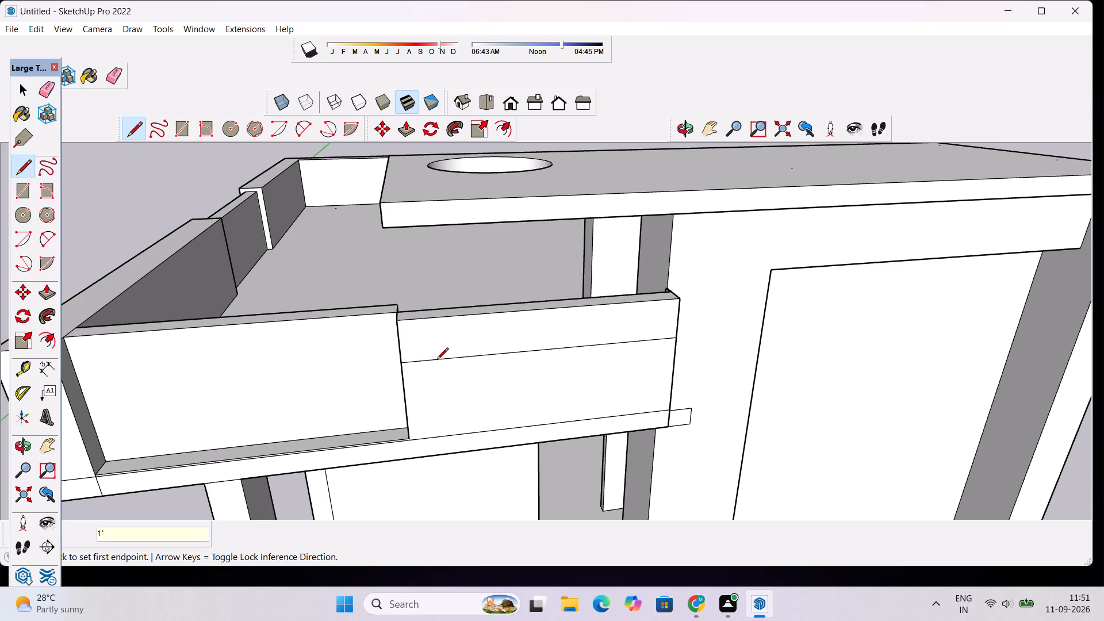
Draw a 2' vertical line from the 1' mark on the dividing line down to the parapet's base line.
{"action": "left_click", "coordinate": [423, 360]}
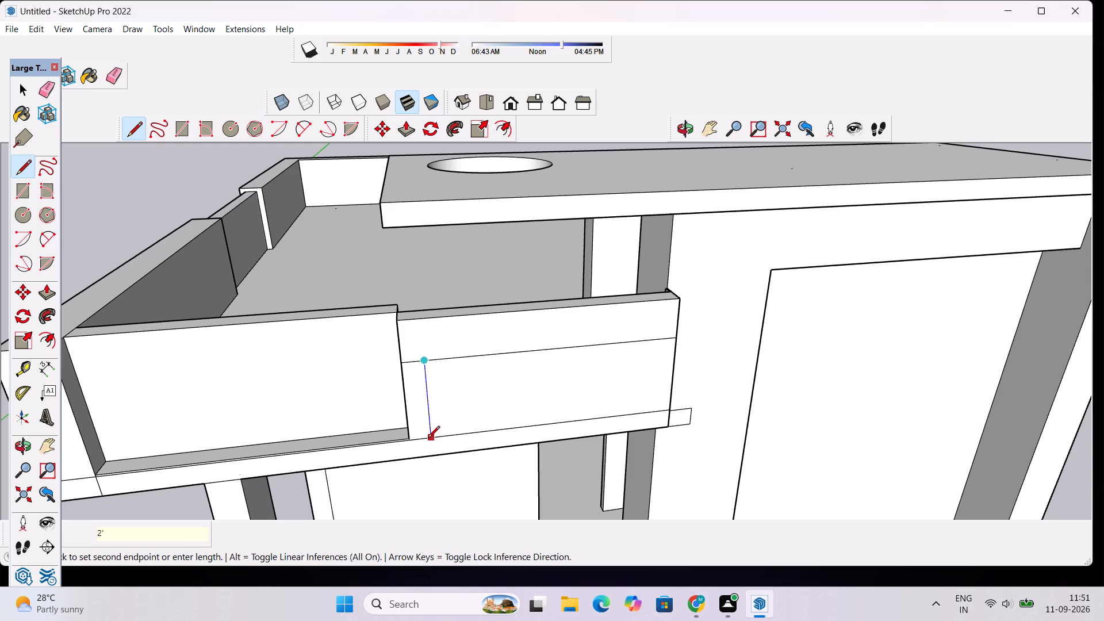
{"action": "left_click", "coordinate": [428, 439]}
{"action": "key", "text": "space"}
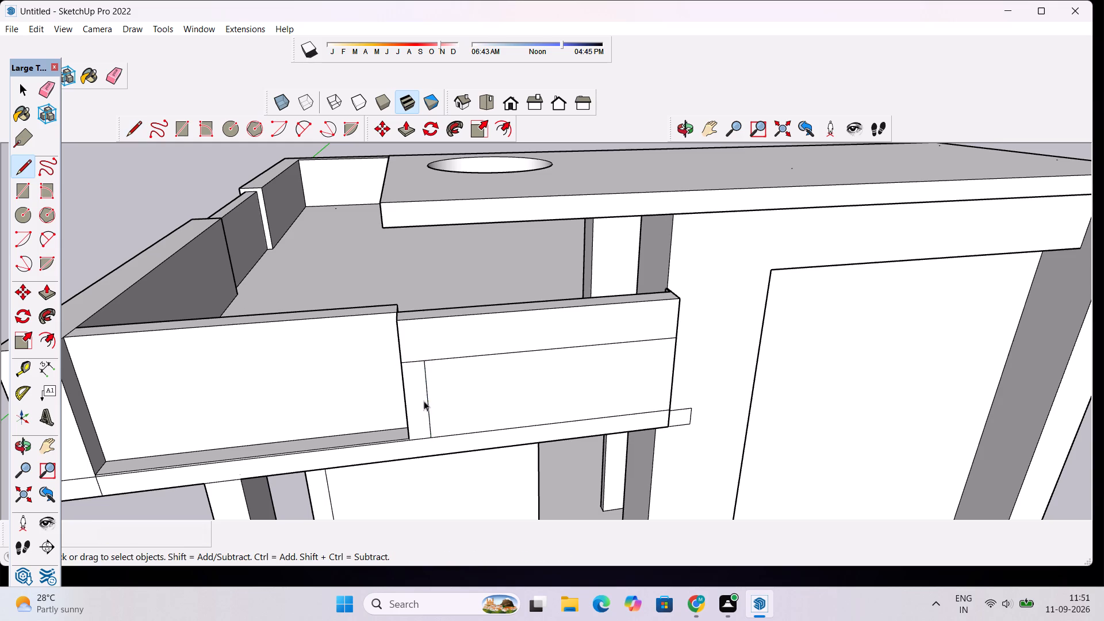
{"action": "scroll", "coordinate": [431, 393], "scroll_direction": "up", "scroll_amount": 3}
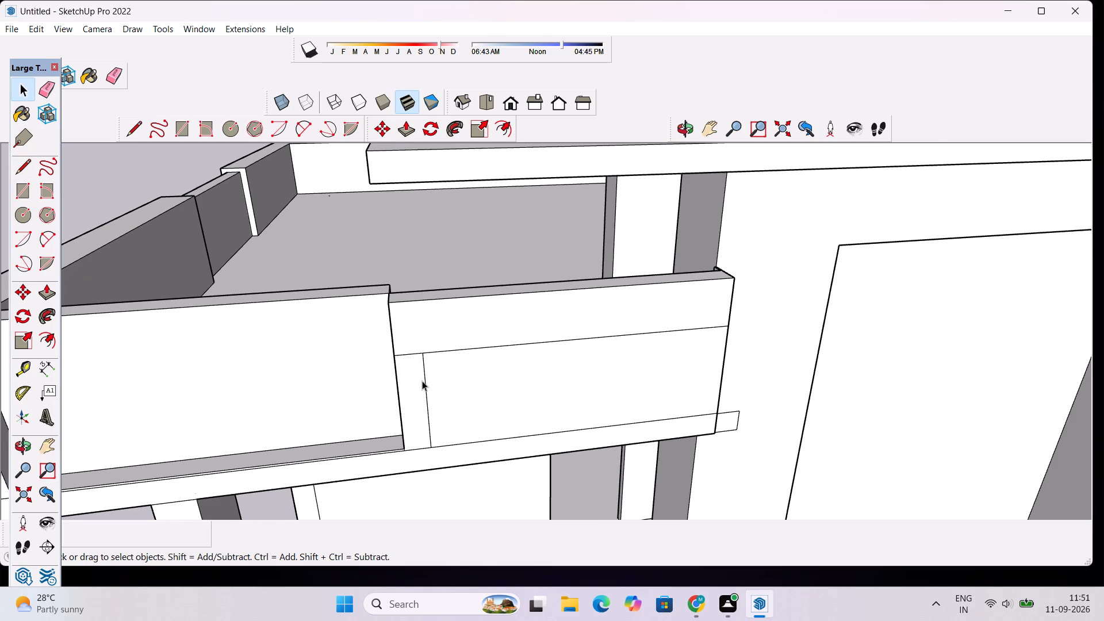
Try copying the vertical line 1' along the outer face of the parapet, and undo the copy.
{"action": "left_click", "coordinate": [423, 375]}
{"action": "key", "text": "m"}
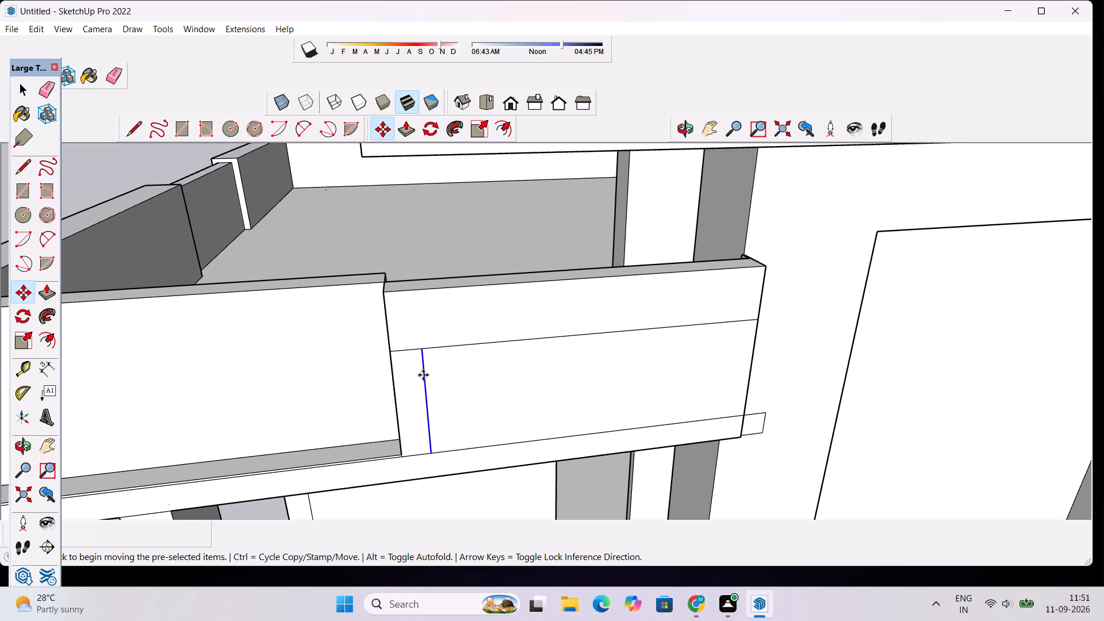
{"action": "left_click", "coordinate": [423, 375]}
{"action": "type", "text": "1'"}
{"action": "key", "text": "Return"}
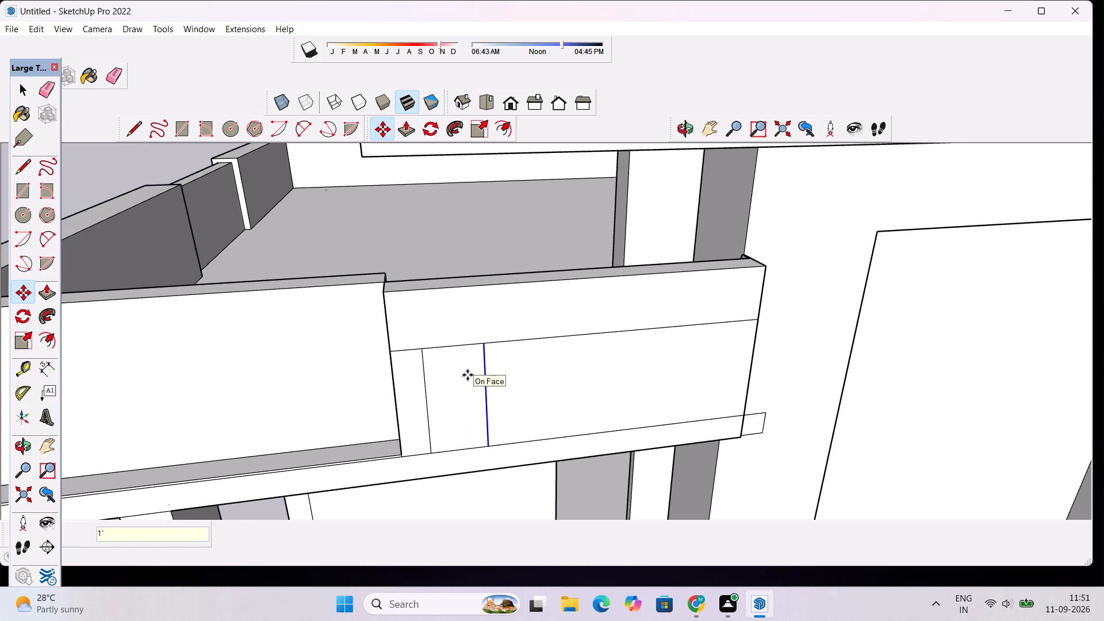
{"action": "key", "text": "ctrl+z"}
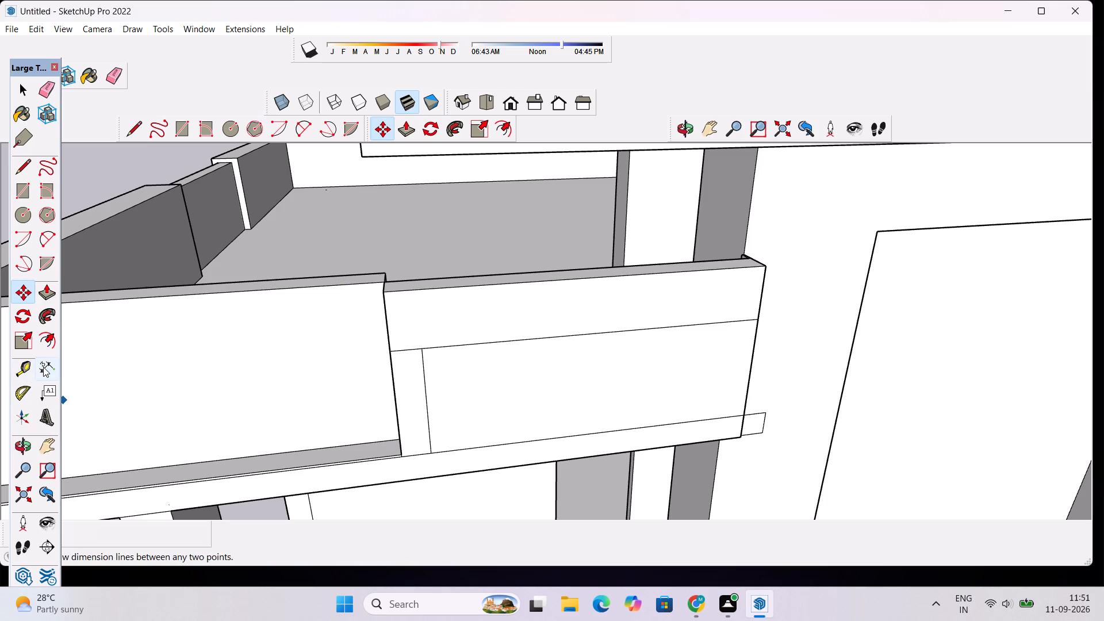
Measure the gap from the recessed section's edge to the vertical line along the dividing line, and undo.
{"action": "left_click", "coordinate": [43, 367]}
{"action": "left_click", "coordinate": [391, 352]}
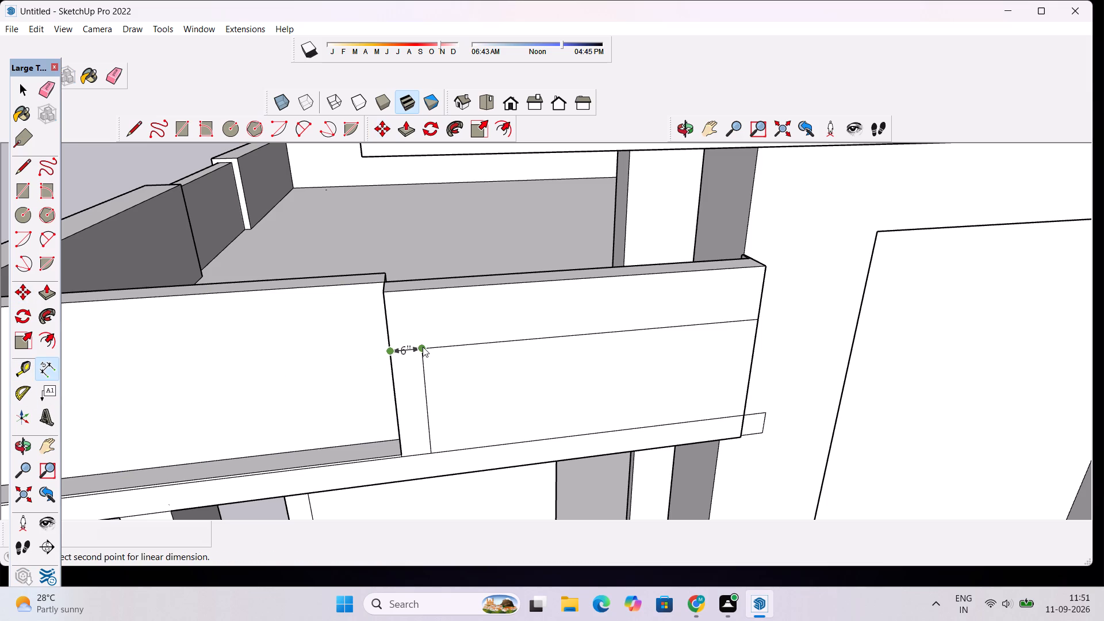
{"action": "left_click", "coordinate": [423, 347]}
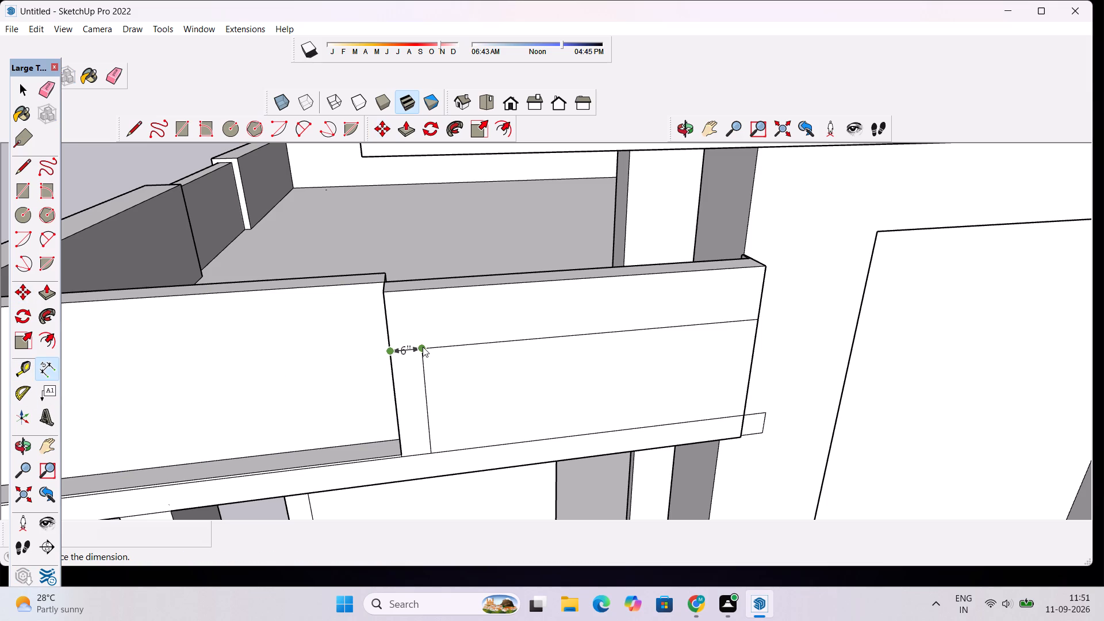
{"action": "key", "text": "ctrl+z"}
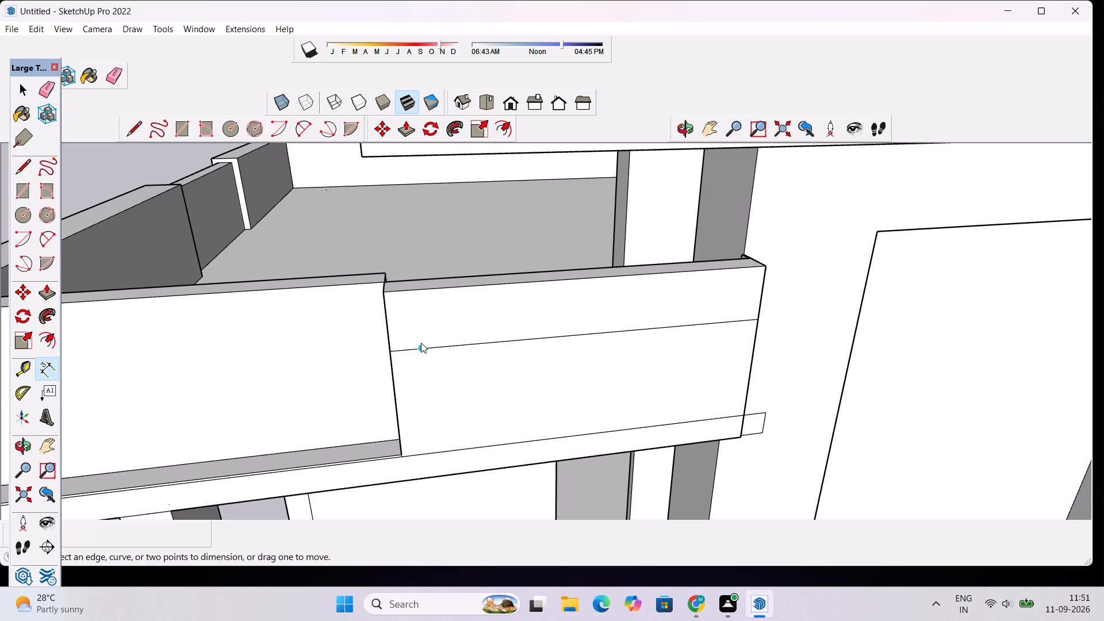
Redraw the 2' vertical line from the mark on the outer face's dividing line down to the base line.
{"action": "key", "text": "l"}
{"action": "left_click", "coordinate": [421, 346]}
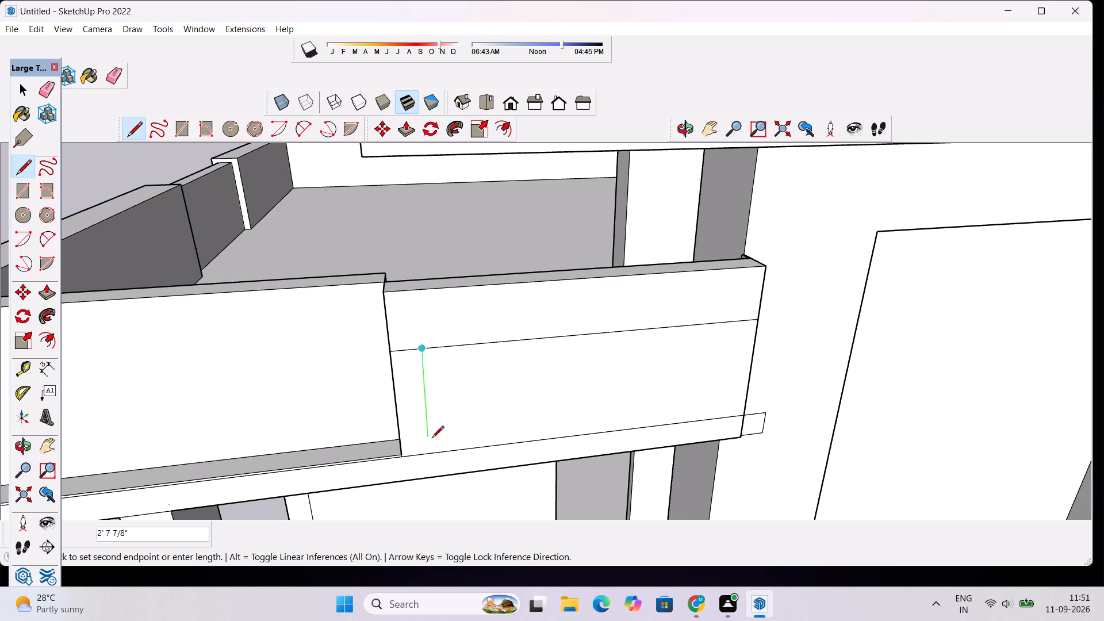
{"action": "left_click", "coordinate": [433, 453]}
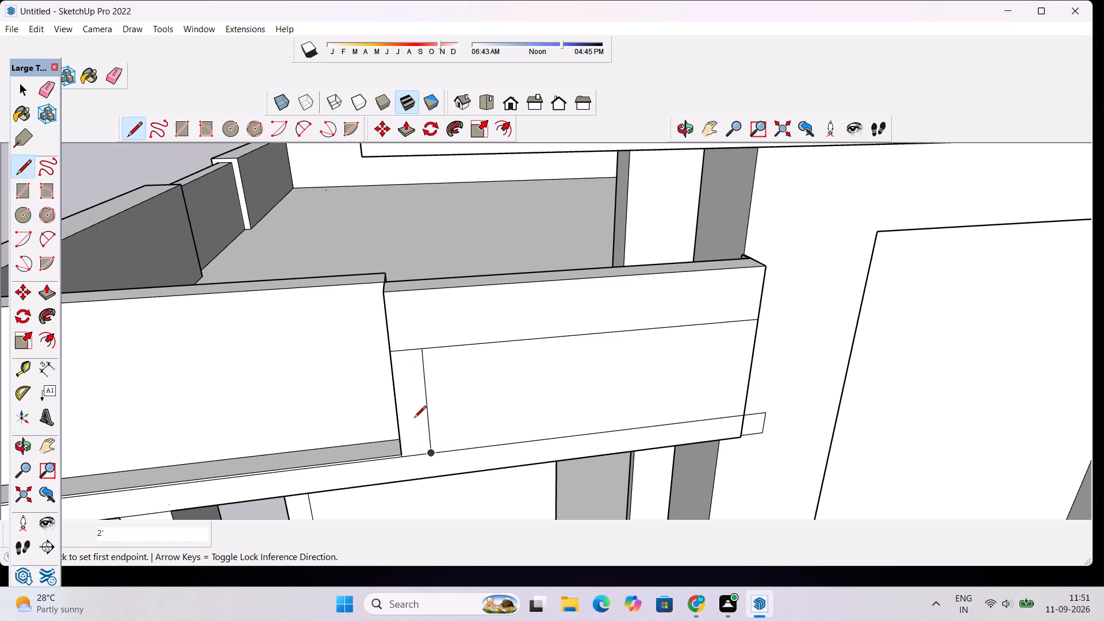
Array the vertical line along the parapet's outer face as six copies spaced 6" apart.
{"action": "key", "text": "m"}
{"action": "left_click", "coordinate": [426, 404]}
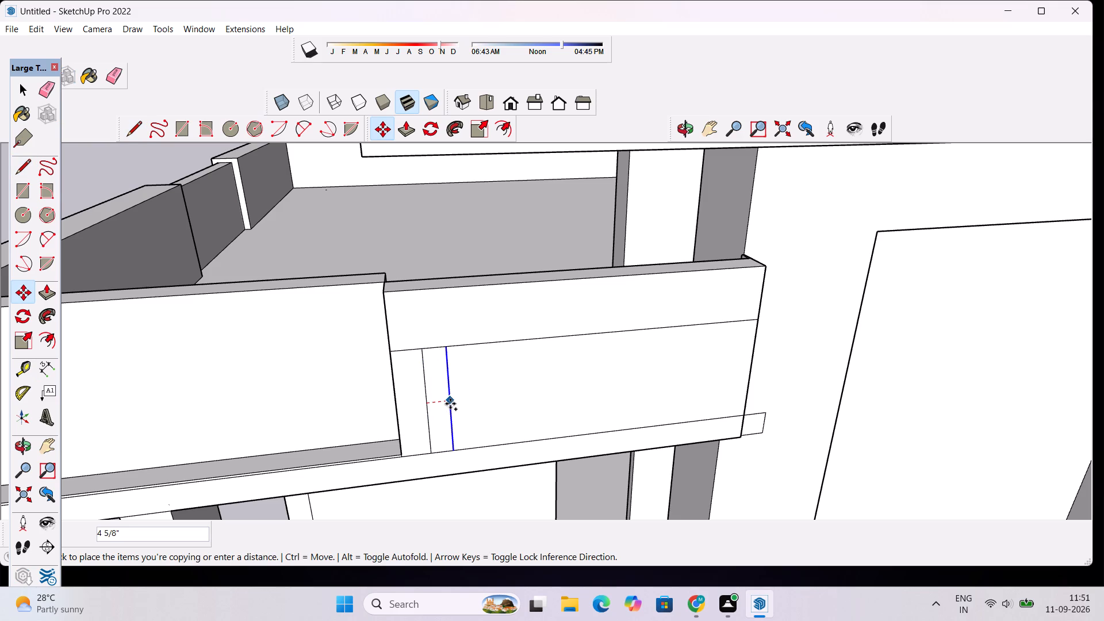
{"action": "type", "text": "6\""}
{"action": "key", "text": "Return"}
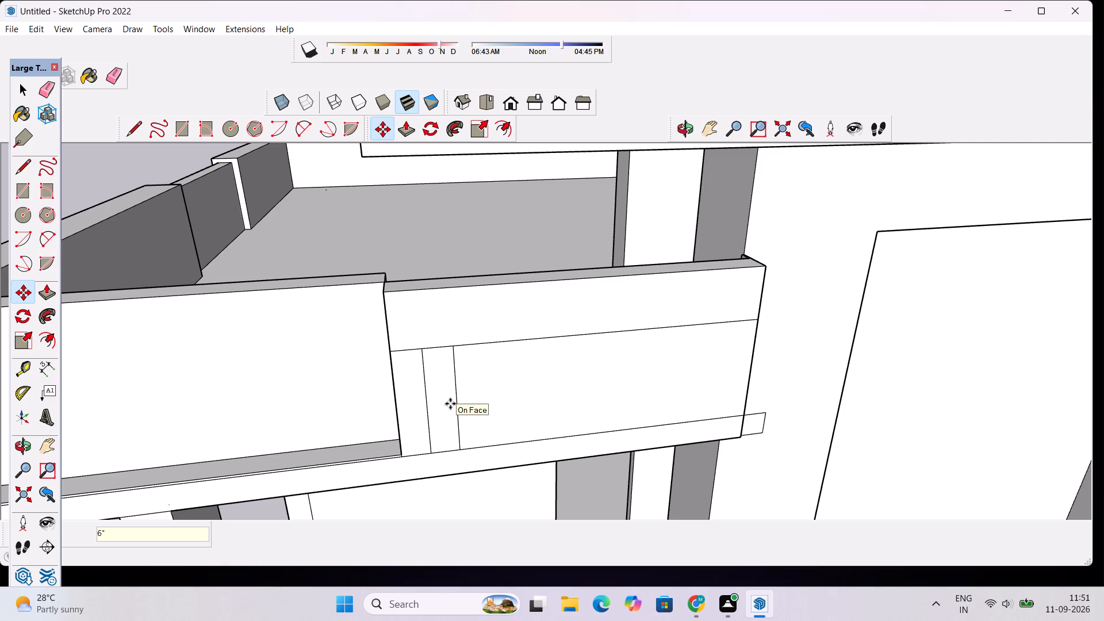
{"action": "key", "text": "asterisk"}
{"action": "type", "text": "6'"}
{"action": "key", "text": "BackSpace"}
{"action": "key", "text": "Return"}
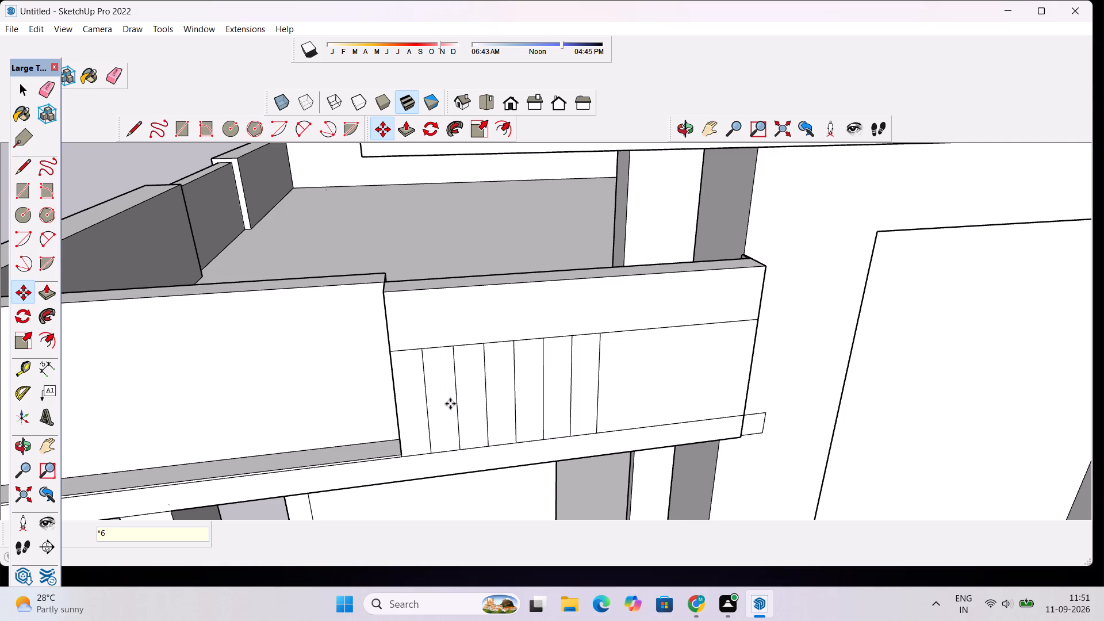
Continue the 6" spacing to the end of the outer face with four copies of the last vertical line plus one more.
{"action": "left_click", "coordinate": [599, 385]}
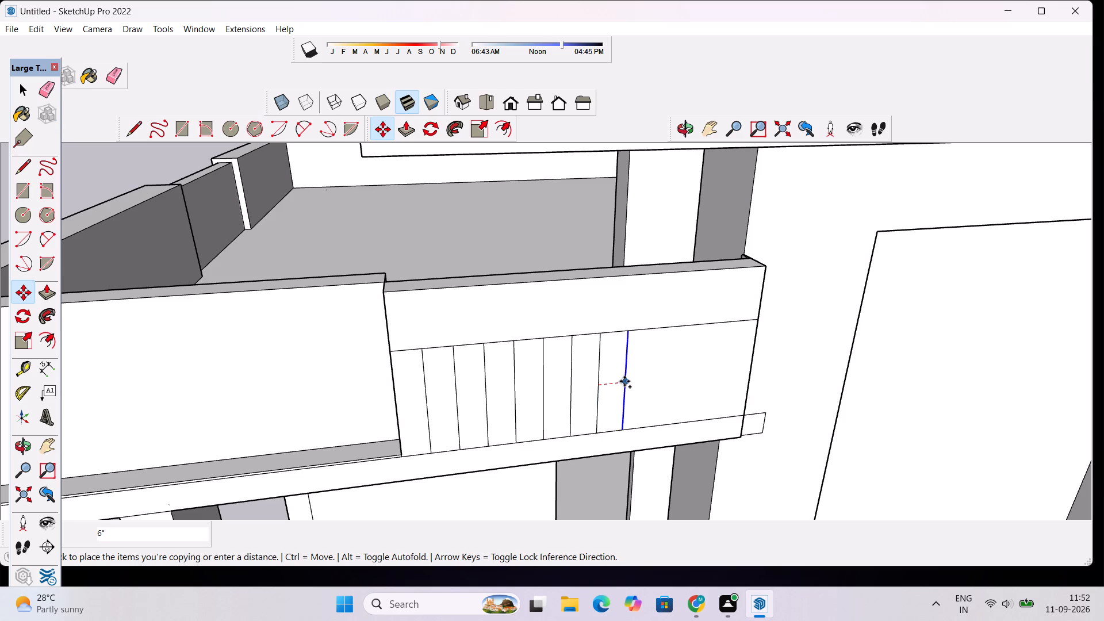
{"action": "type", "text": "6\""}
{"action": "key", "text": "Return"}
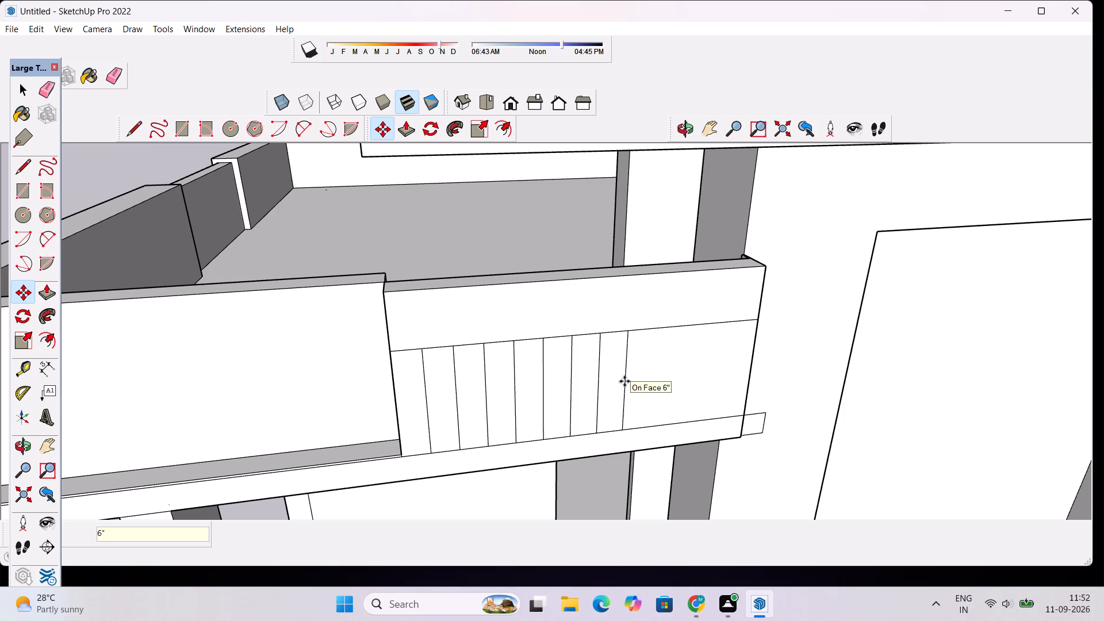
{"action": "type", "text": "*4"}
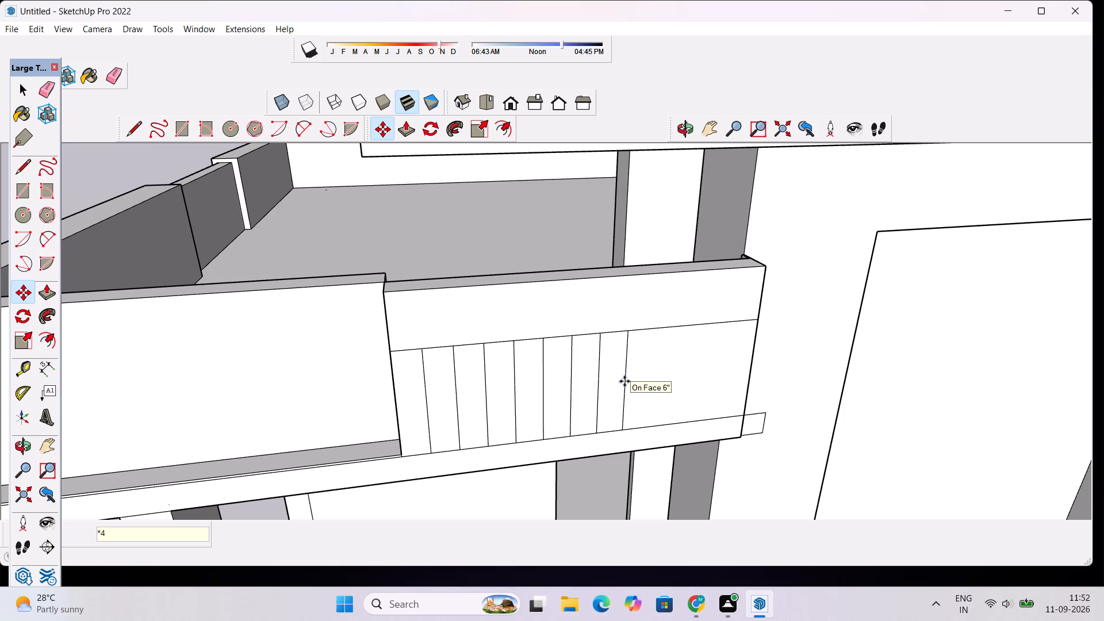
{"action": "key", "text": "Return"}
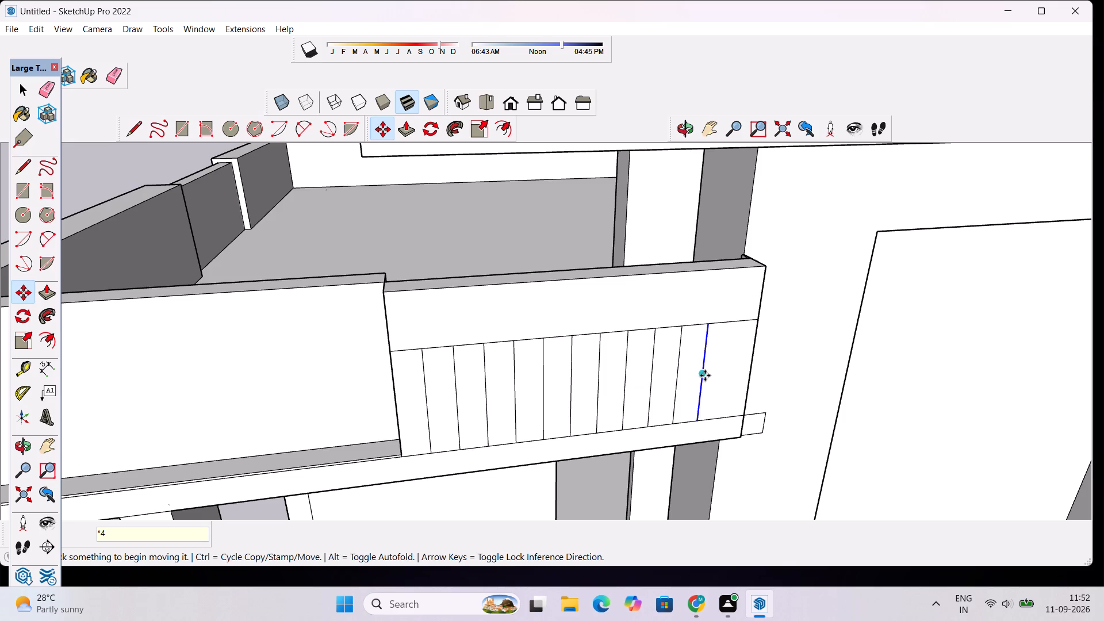
{"action": "left_click", "coordinate": [705, 375]}
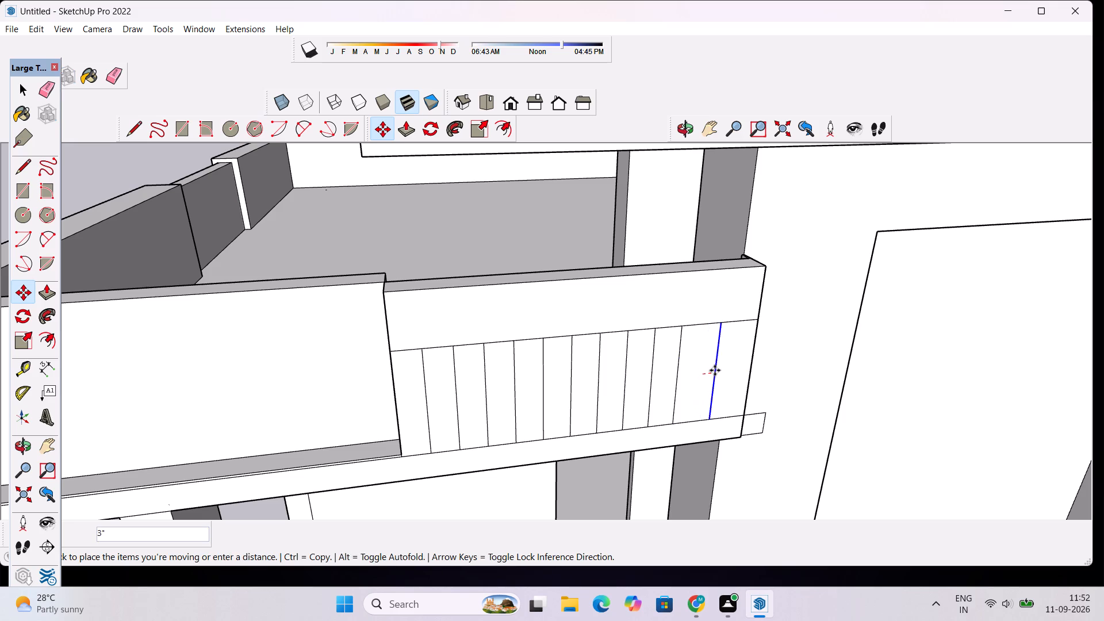
{"action": "left_click", "coordinate": [722, 365]}
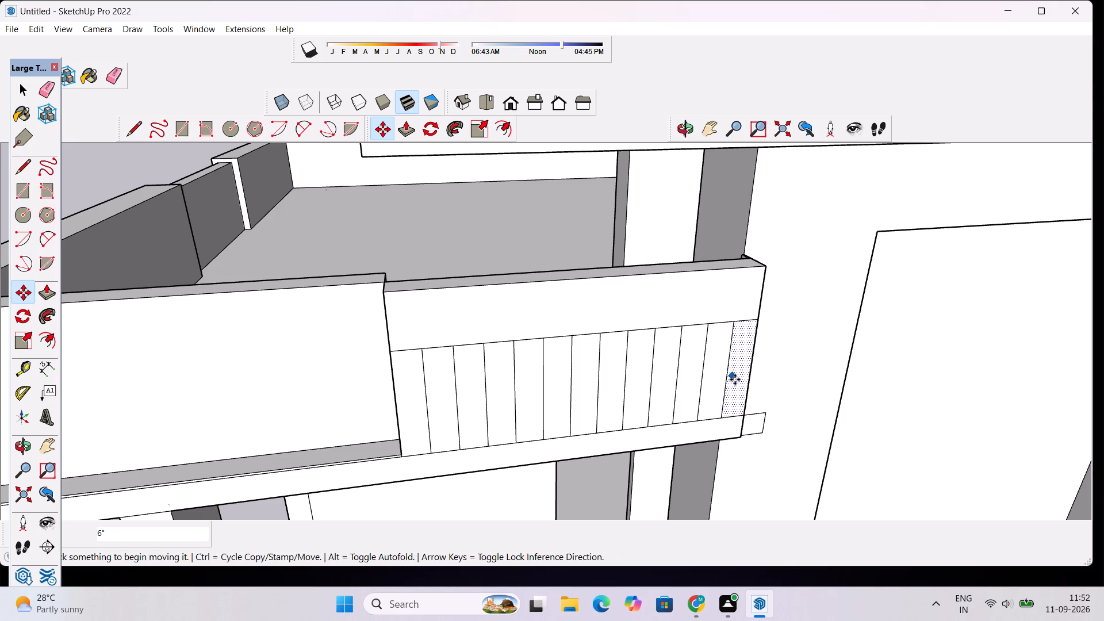
{"action": "key", "text": "space"}
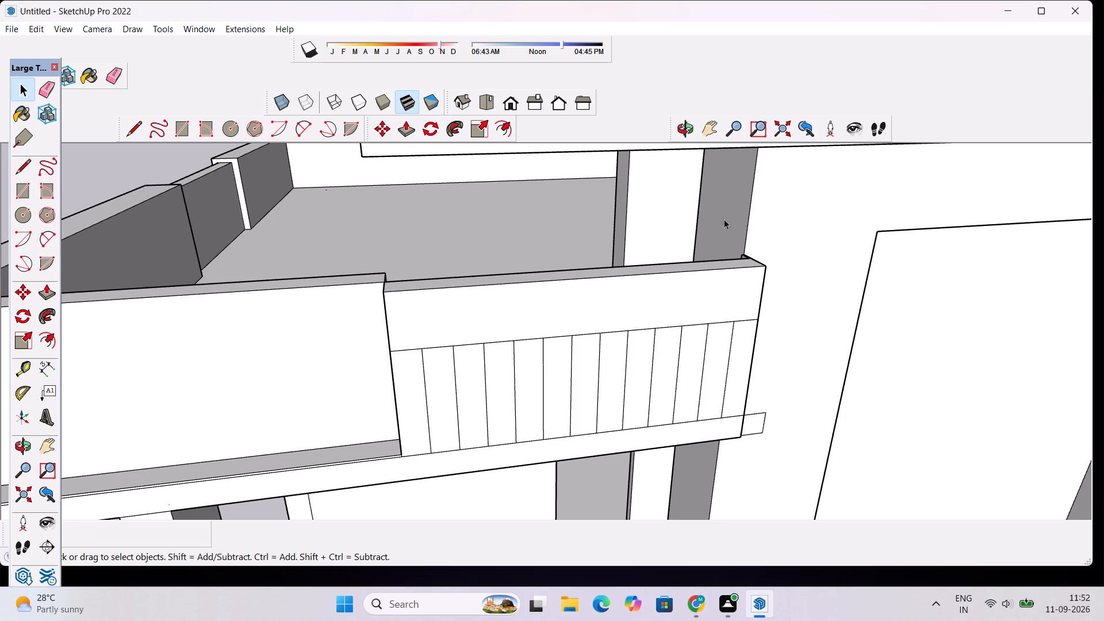
Draw a 6" line along the dividing line on the parapet's inner face, starting at the corner beside the pillar.
{"action": "left_click", "coordinate": [693, 132]}
{"action": "left_click_drag", "start_coordinate": [596, 181], "coordinate": [722, 215]}
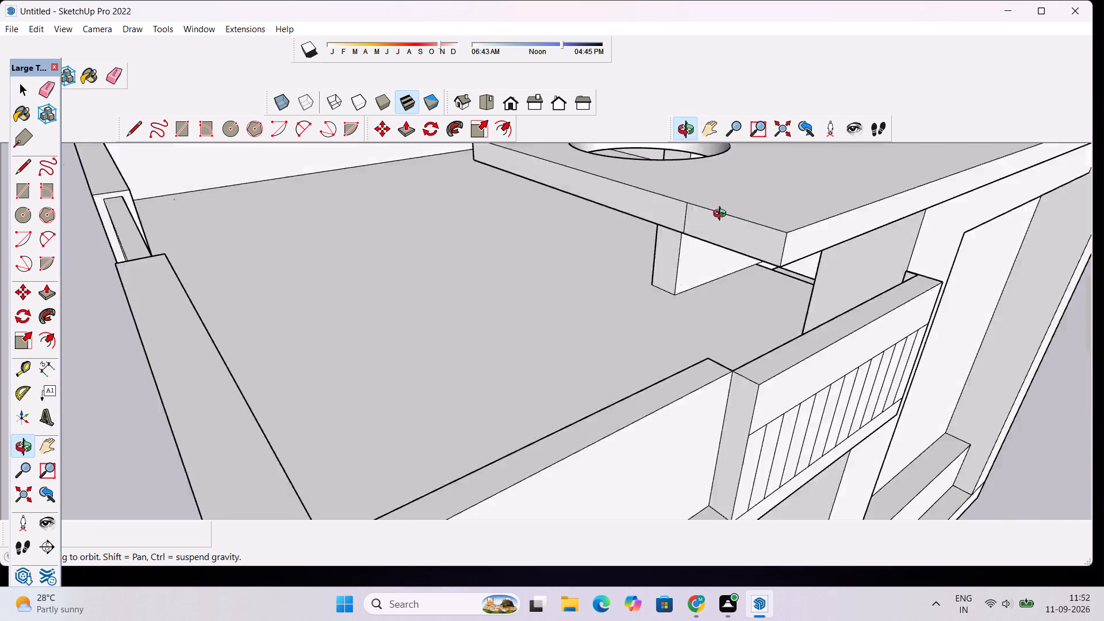
{"action": "left_click_drag", "start_coordinate": [722, 215], "coordinate": [880, 220]}
{"action": "scroll", "coordinate": [902, 225], "scroll_direction": "up", "scroll_amount": 6}
{"action": "left_click_drag", "start_coordinate": [633, 291], "coordinate": [662, 294]}
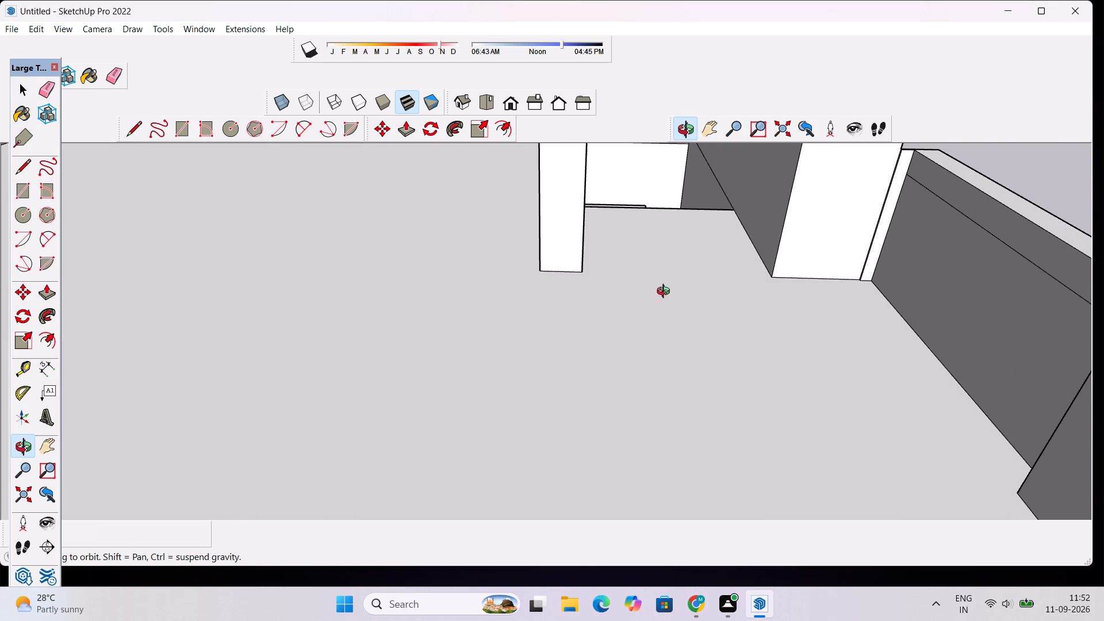
{"action": "scroll", "coordinate": [949, 226], "scroll_direction": "up", "scroll_amount": 1}
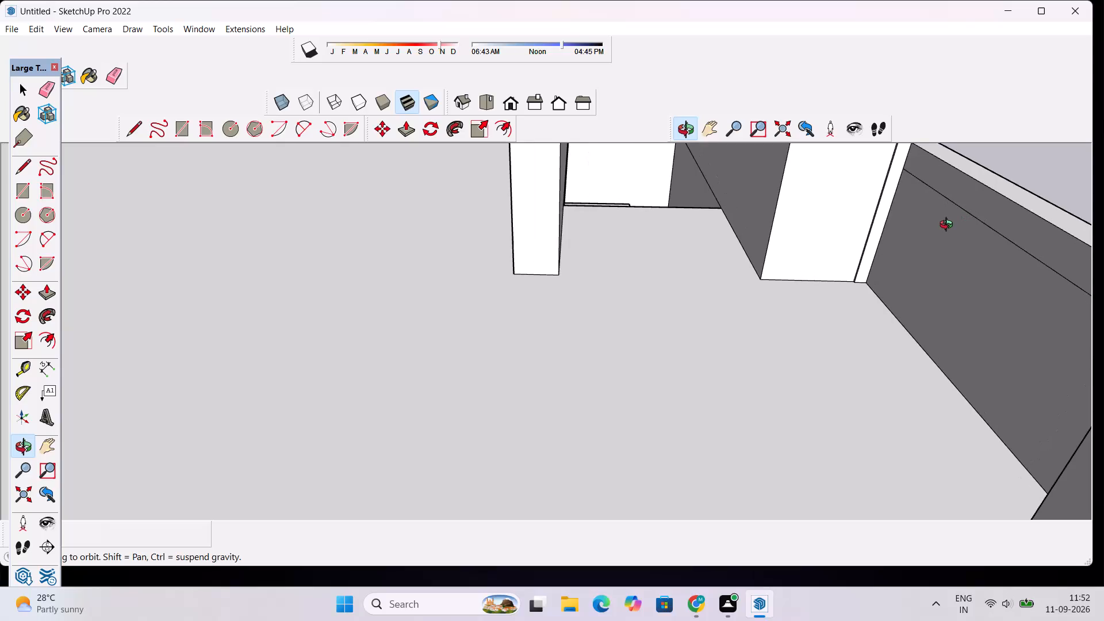
{"action": "scroll", "coordinate": [944, 228], "scroll_direction": "up", "scroll_amount": 2}
{"action": "key", "text": "l"}
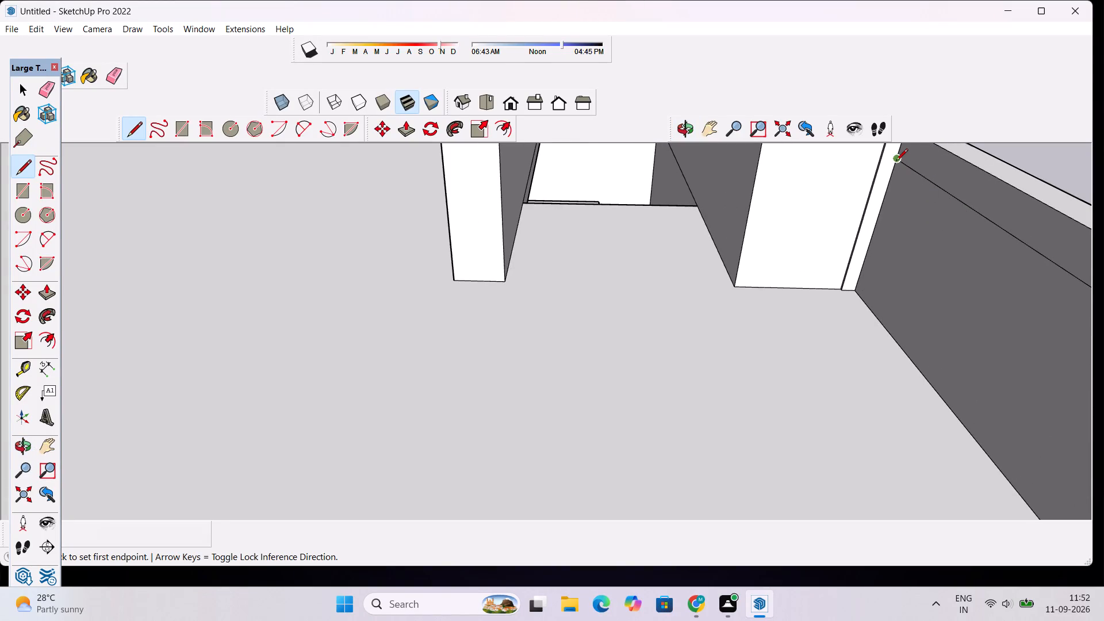
{"action": "left_click", "coordinate": [896, 162]}
{"action": "type", "text": "6\""}
{"action": "key", "text": "Return"}
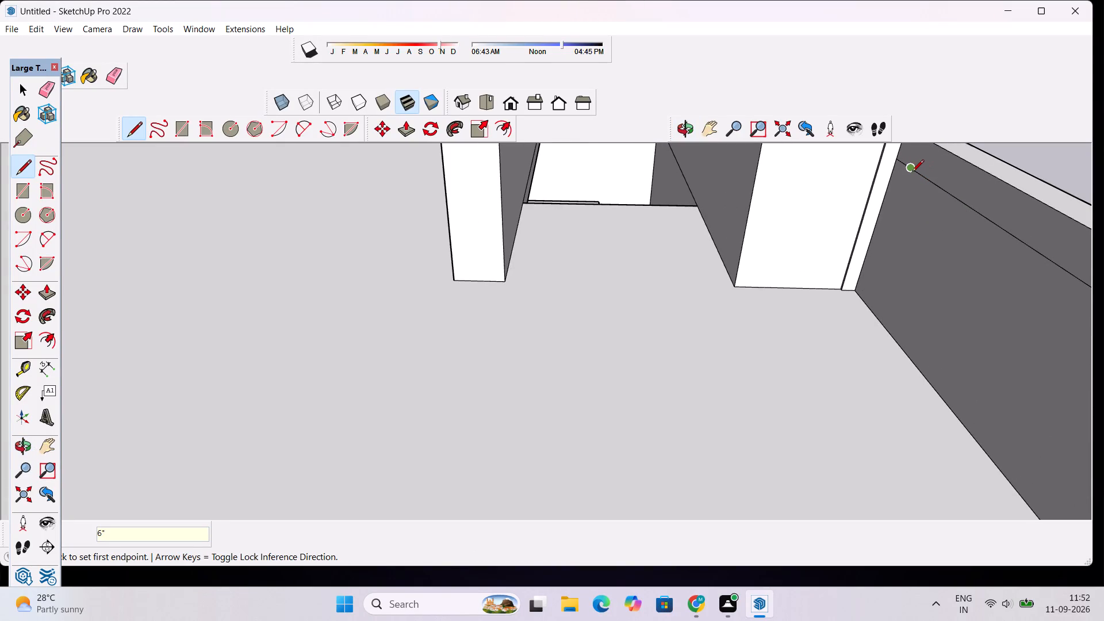
Draw a 2' 6" vertical line from the 6" mark on the inner face's dividing line down to the floor.
{"action": "left_click", "coordinate": [910, 171]}
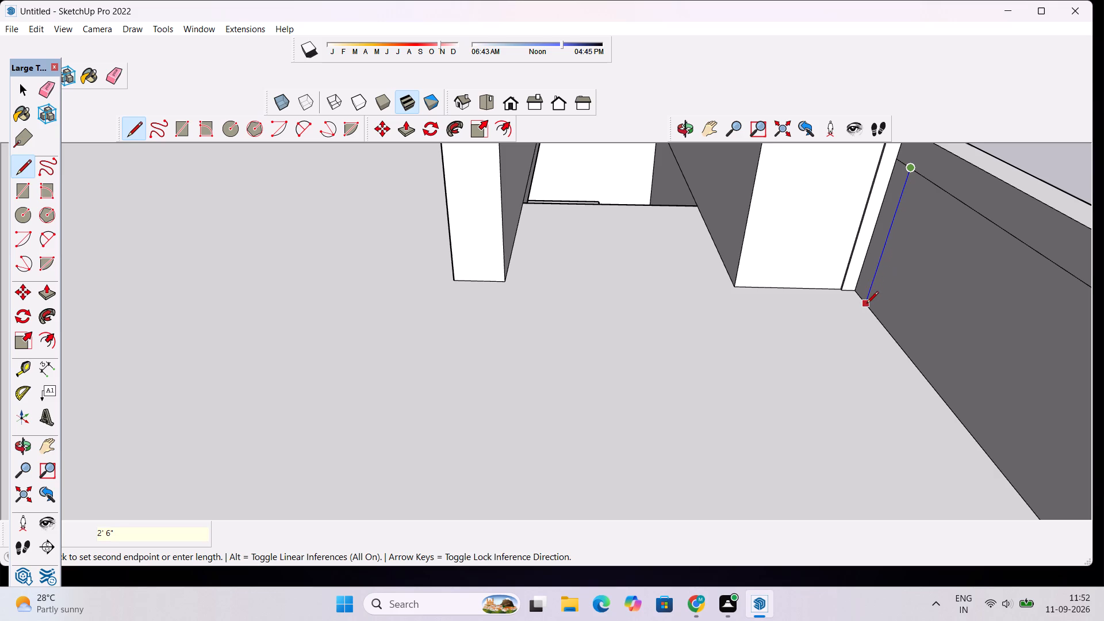
{"action": "left_click", "coordinate": [867, 304]}
{"action": "key", "text": "space"}
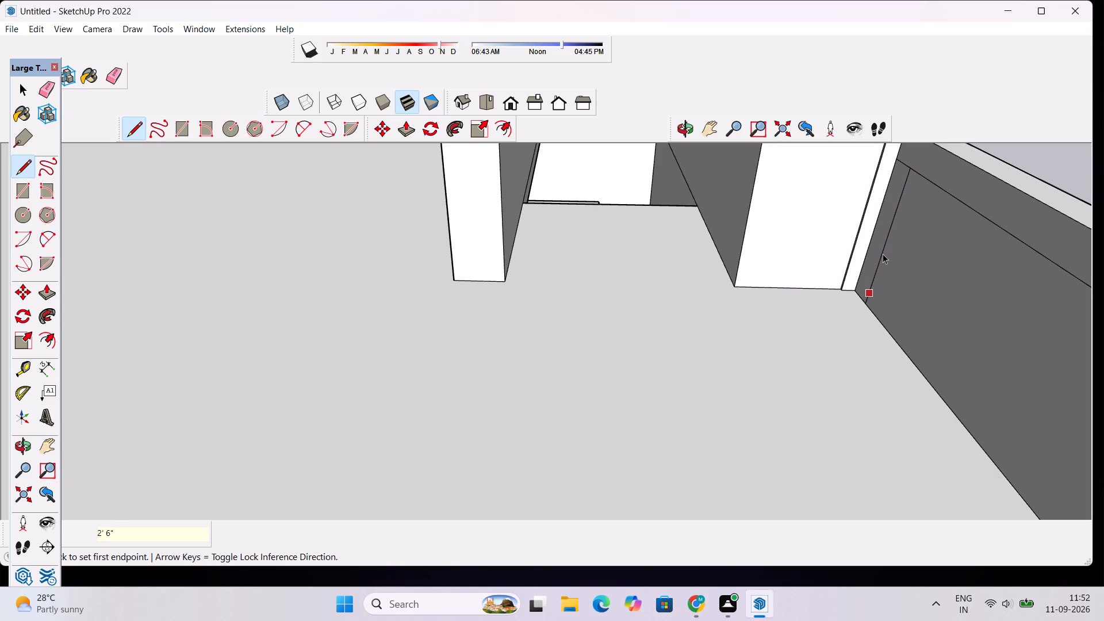
Array the inner vertical line along the parapet's inner face as eleven copies spaced 6" apart.
{"action": "left_click", "coordinate": [883, 254]}
{"action": "key", "text": "m"}
{"action": "left_click", "coordinate": [883, 254]}
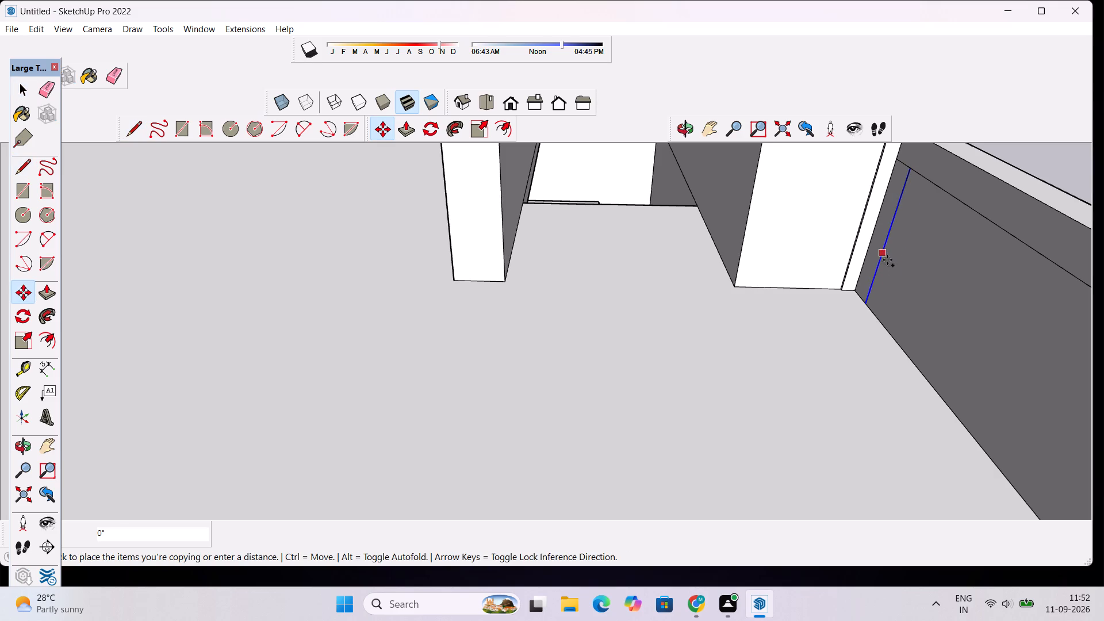
{"action": "type", "text": "6\""}
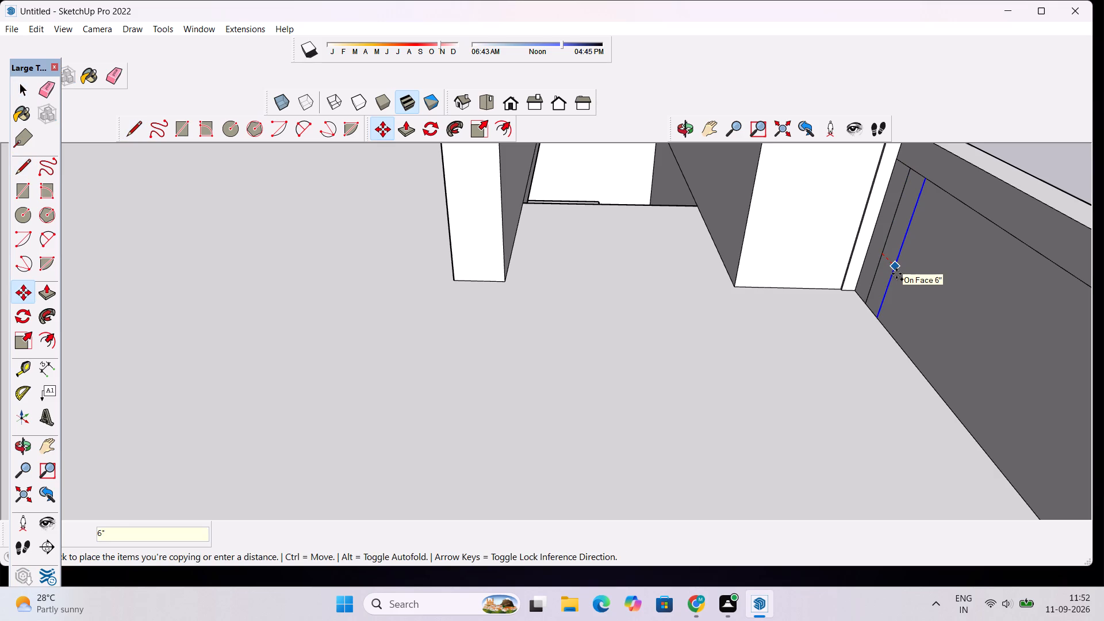
{"action": "key", "text": "Return"}
{"action": "key", "text": "asterisk"}
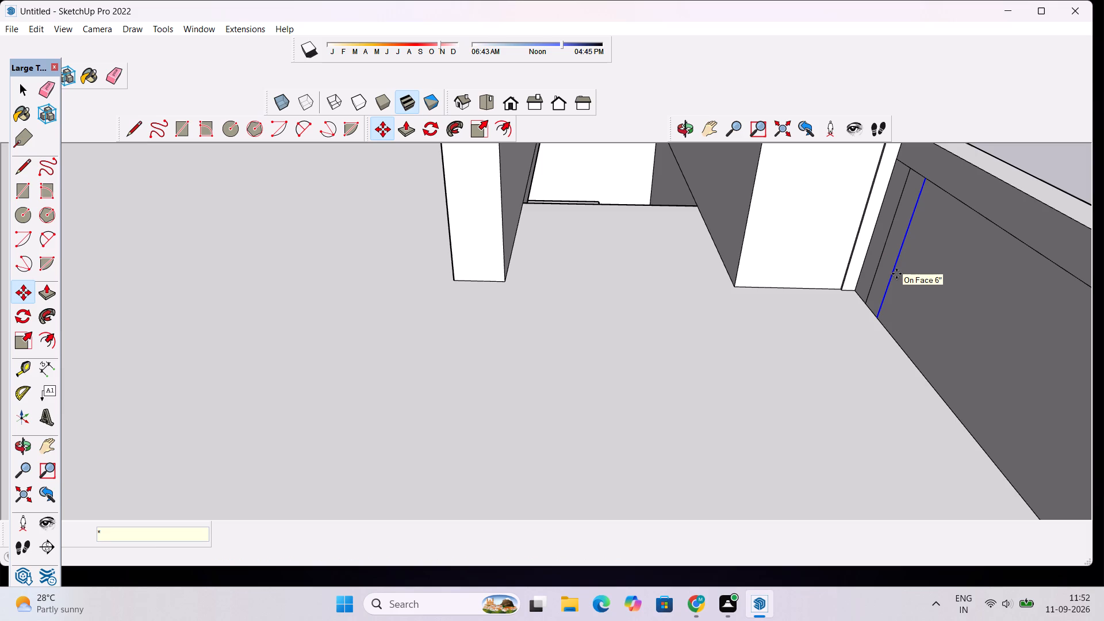
{"action": "type", "text": "11"}
{"action": "key", "text": "Return"}
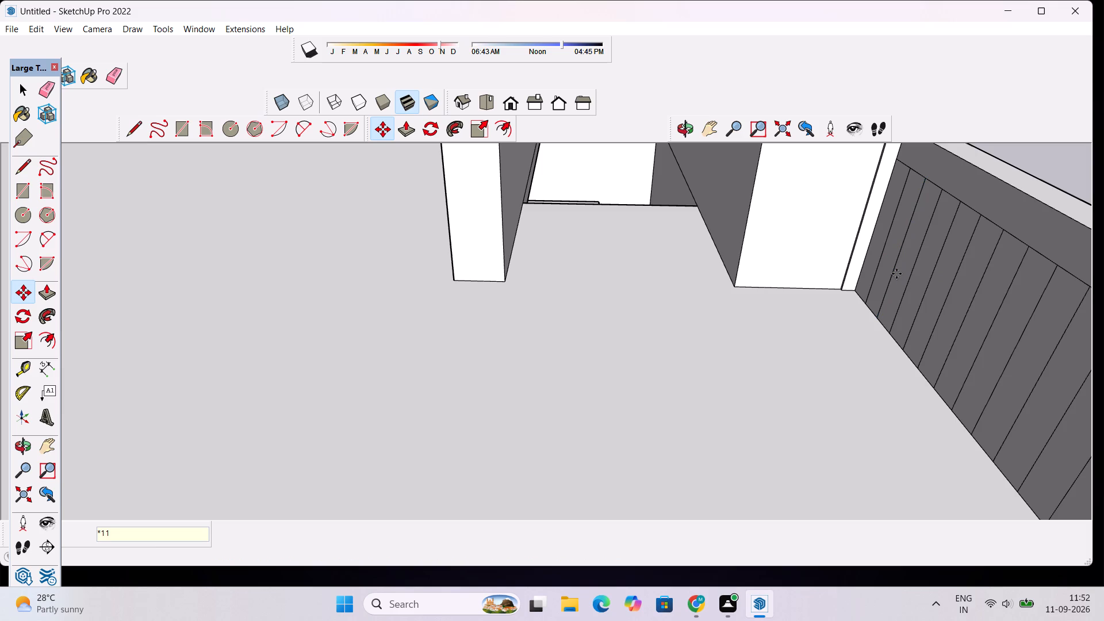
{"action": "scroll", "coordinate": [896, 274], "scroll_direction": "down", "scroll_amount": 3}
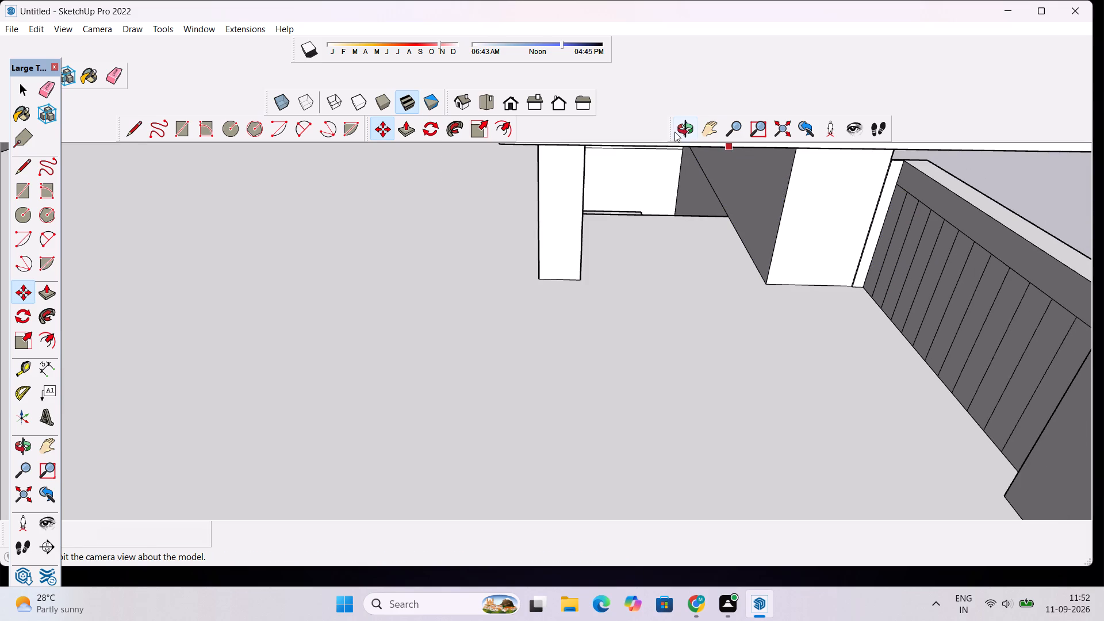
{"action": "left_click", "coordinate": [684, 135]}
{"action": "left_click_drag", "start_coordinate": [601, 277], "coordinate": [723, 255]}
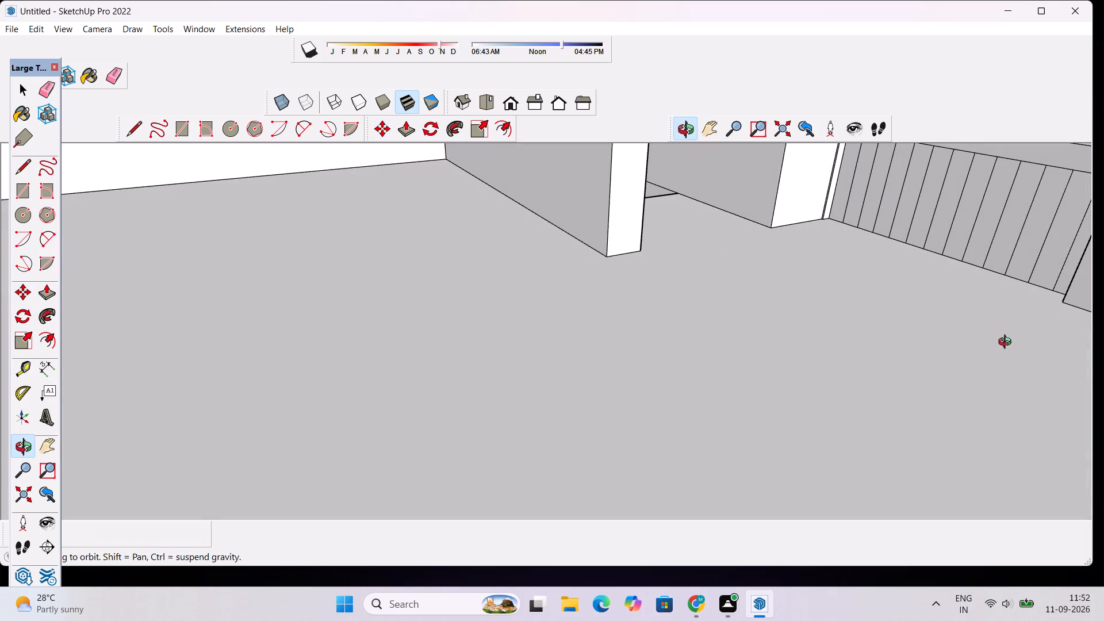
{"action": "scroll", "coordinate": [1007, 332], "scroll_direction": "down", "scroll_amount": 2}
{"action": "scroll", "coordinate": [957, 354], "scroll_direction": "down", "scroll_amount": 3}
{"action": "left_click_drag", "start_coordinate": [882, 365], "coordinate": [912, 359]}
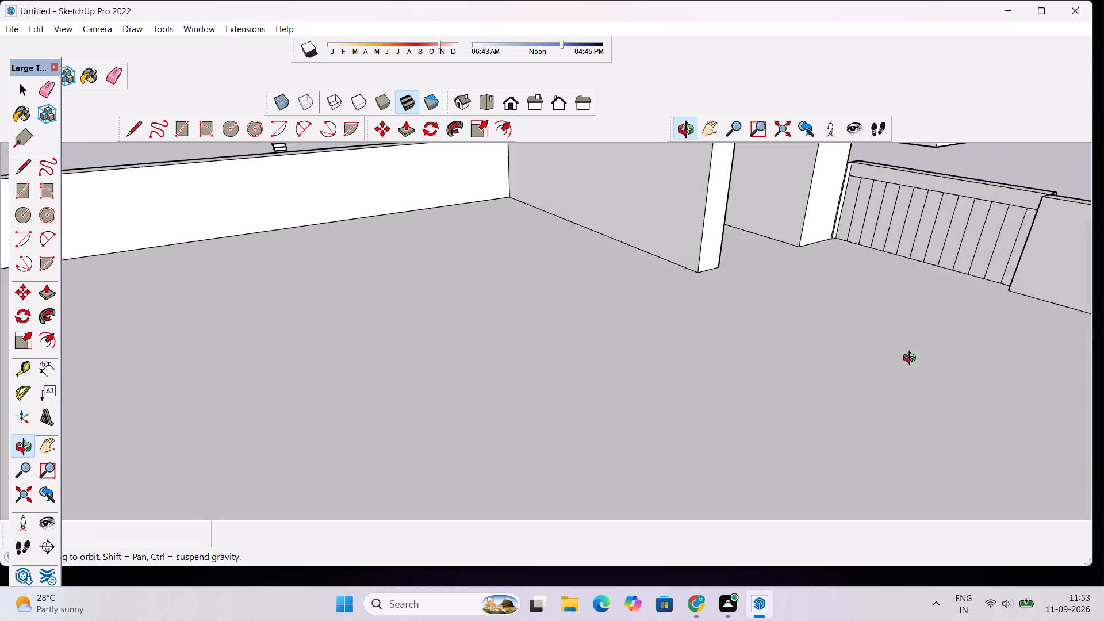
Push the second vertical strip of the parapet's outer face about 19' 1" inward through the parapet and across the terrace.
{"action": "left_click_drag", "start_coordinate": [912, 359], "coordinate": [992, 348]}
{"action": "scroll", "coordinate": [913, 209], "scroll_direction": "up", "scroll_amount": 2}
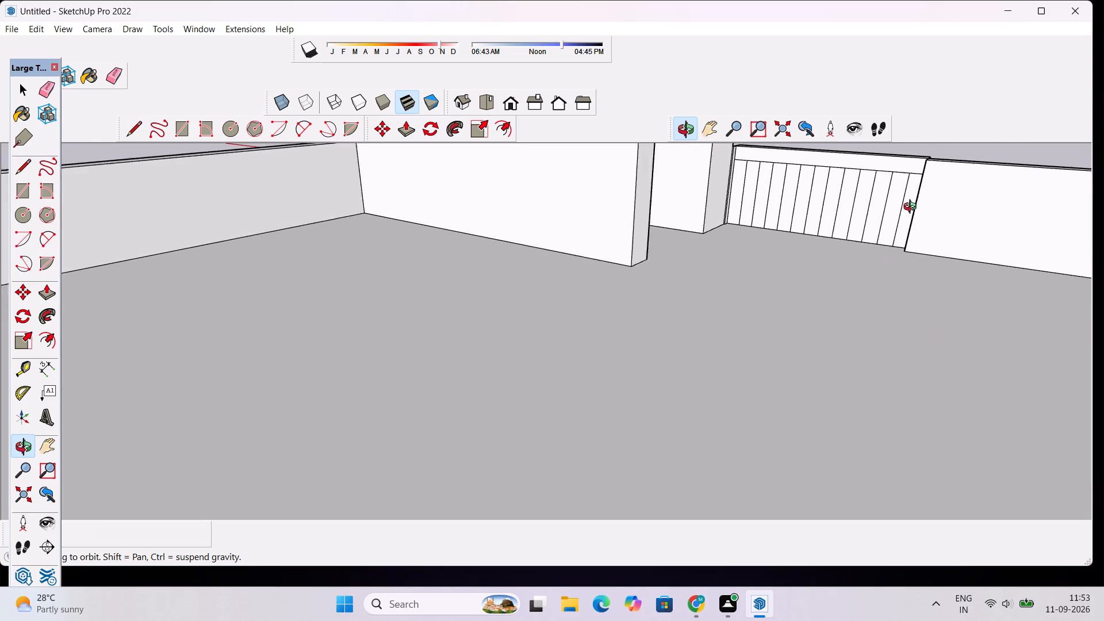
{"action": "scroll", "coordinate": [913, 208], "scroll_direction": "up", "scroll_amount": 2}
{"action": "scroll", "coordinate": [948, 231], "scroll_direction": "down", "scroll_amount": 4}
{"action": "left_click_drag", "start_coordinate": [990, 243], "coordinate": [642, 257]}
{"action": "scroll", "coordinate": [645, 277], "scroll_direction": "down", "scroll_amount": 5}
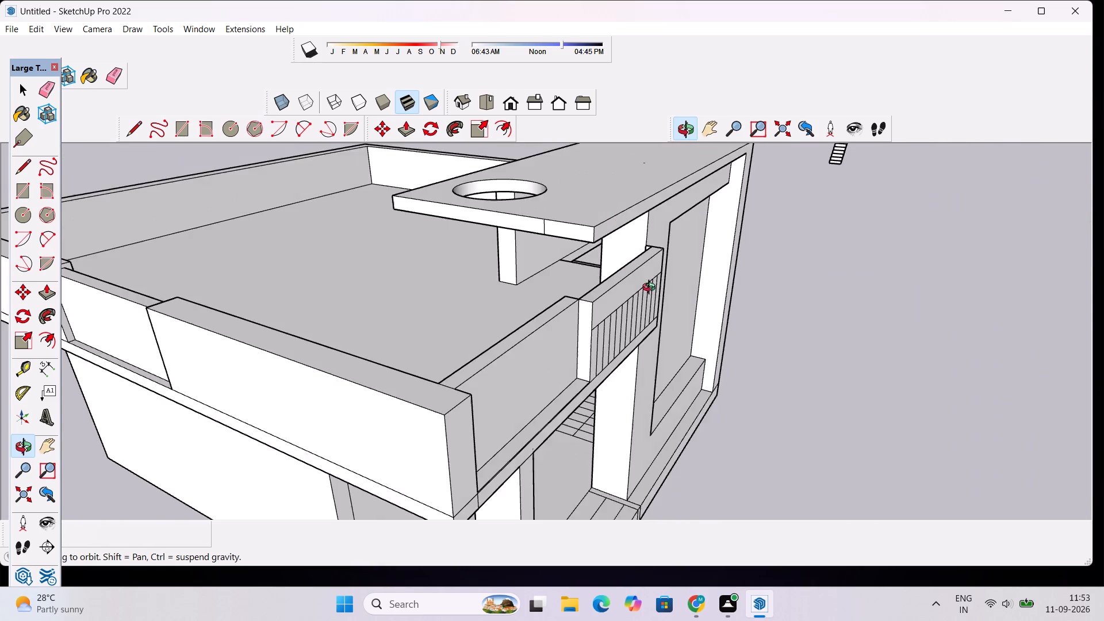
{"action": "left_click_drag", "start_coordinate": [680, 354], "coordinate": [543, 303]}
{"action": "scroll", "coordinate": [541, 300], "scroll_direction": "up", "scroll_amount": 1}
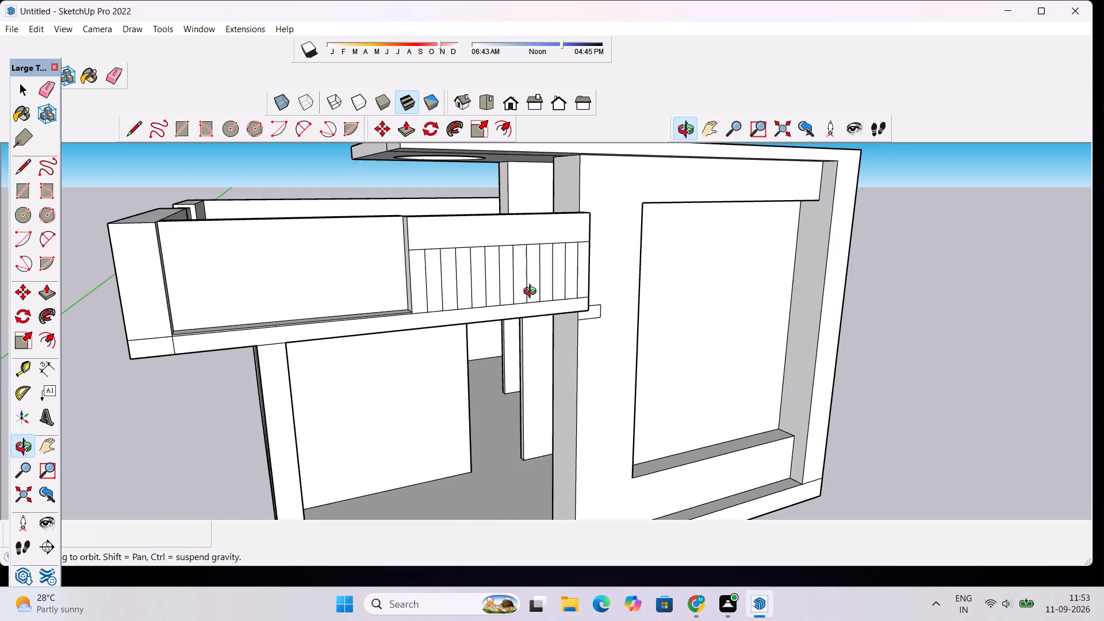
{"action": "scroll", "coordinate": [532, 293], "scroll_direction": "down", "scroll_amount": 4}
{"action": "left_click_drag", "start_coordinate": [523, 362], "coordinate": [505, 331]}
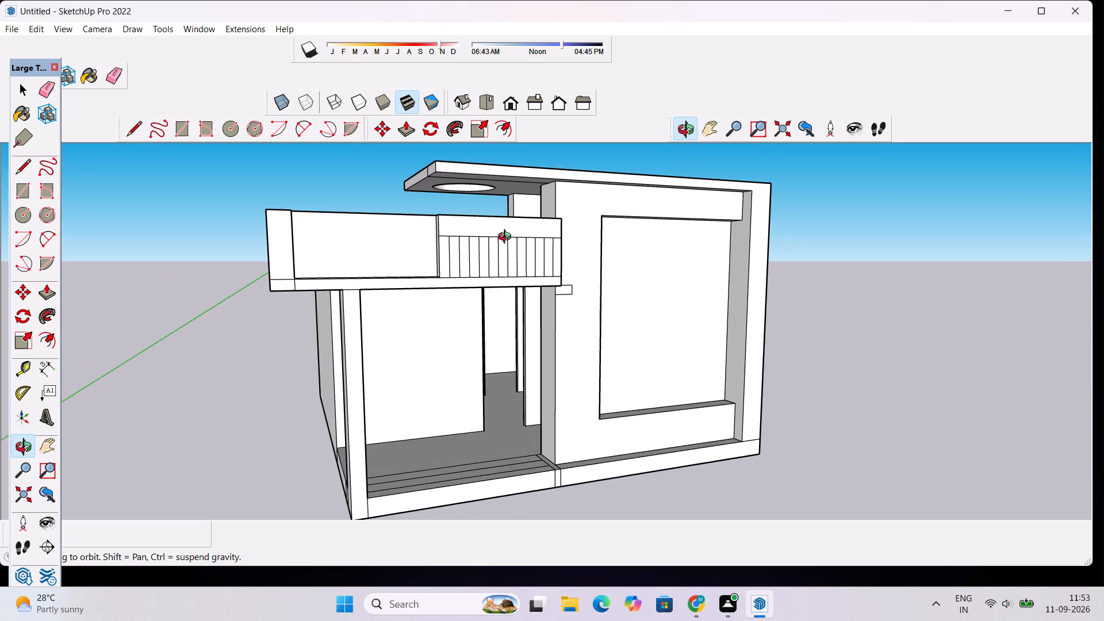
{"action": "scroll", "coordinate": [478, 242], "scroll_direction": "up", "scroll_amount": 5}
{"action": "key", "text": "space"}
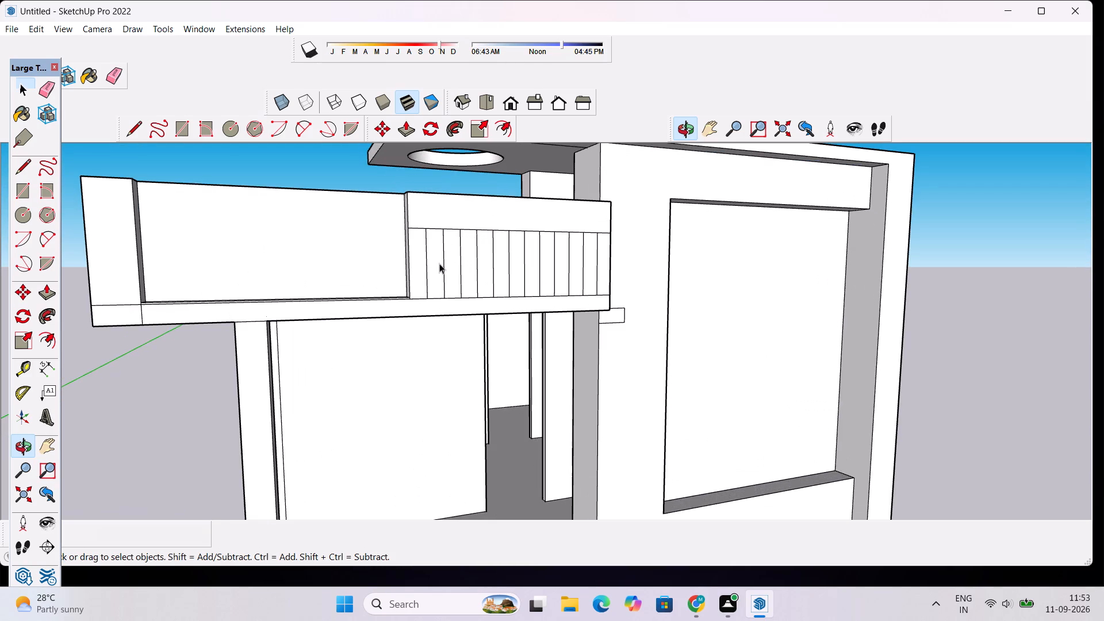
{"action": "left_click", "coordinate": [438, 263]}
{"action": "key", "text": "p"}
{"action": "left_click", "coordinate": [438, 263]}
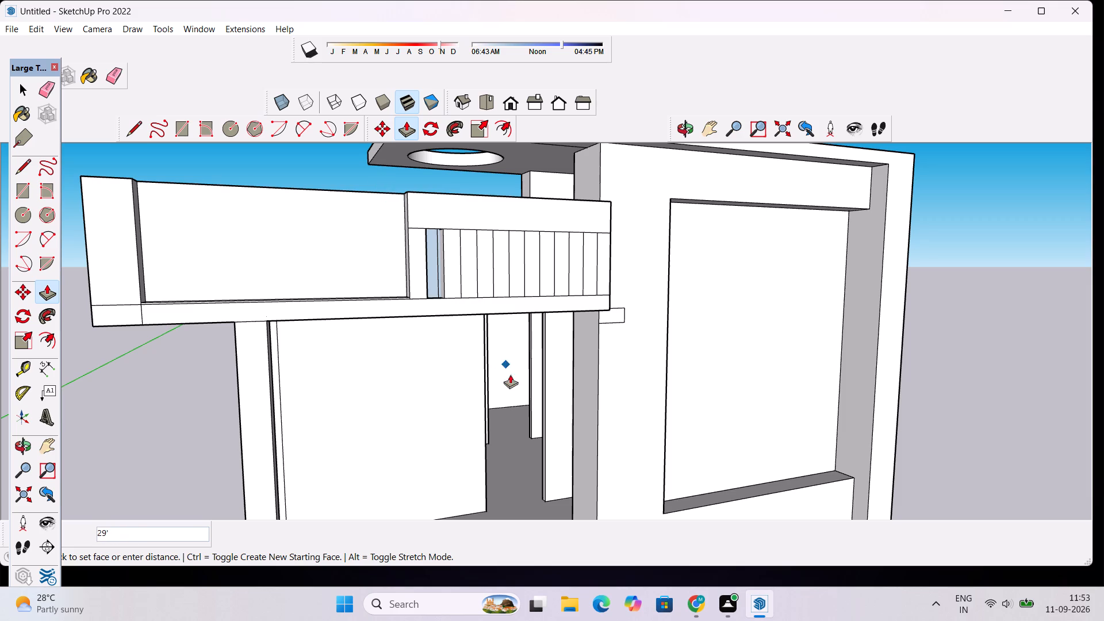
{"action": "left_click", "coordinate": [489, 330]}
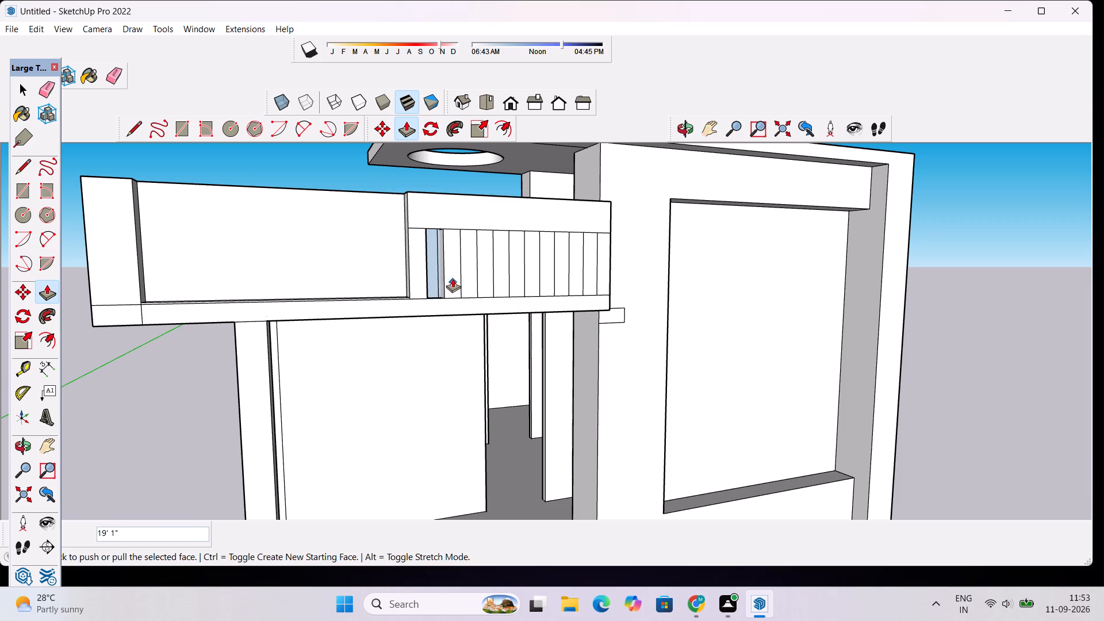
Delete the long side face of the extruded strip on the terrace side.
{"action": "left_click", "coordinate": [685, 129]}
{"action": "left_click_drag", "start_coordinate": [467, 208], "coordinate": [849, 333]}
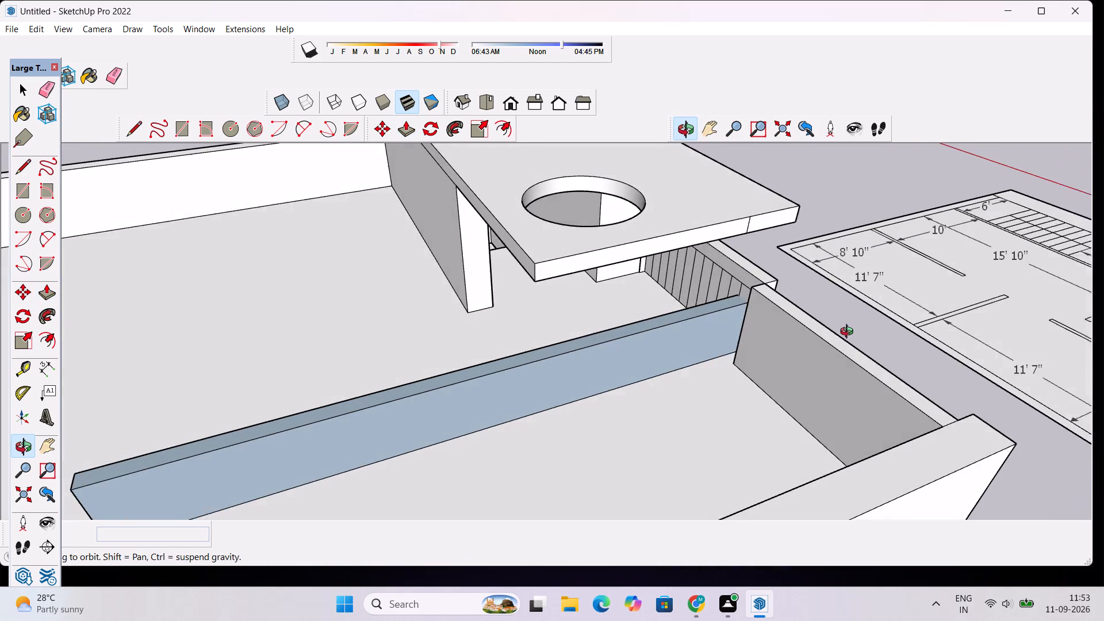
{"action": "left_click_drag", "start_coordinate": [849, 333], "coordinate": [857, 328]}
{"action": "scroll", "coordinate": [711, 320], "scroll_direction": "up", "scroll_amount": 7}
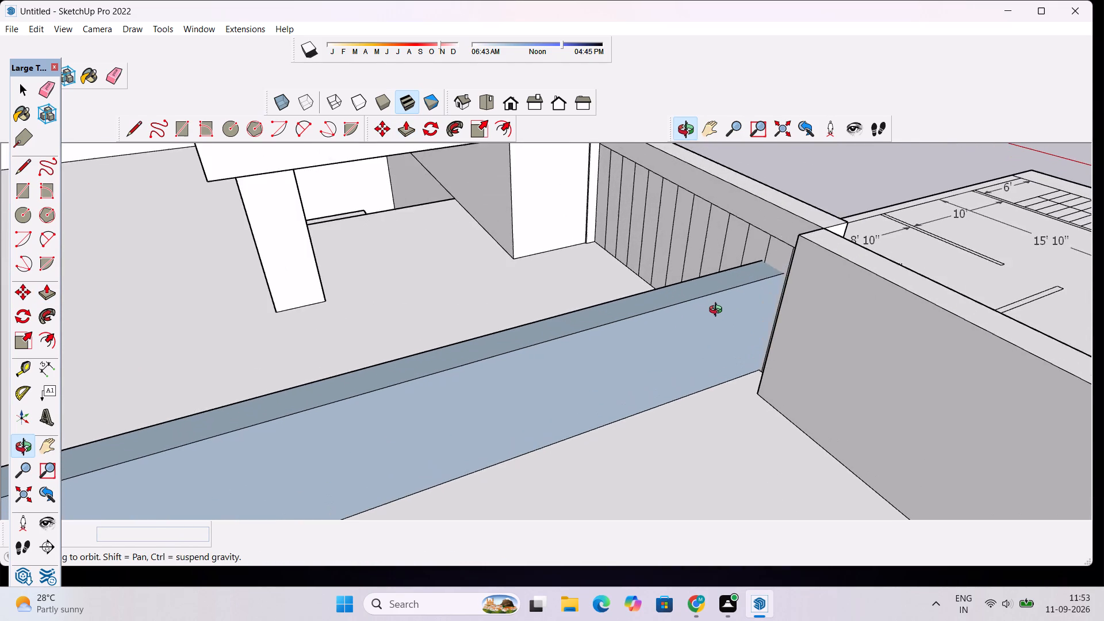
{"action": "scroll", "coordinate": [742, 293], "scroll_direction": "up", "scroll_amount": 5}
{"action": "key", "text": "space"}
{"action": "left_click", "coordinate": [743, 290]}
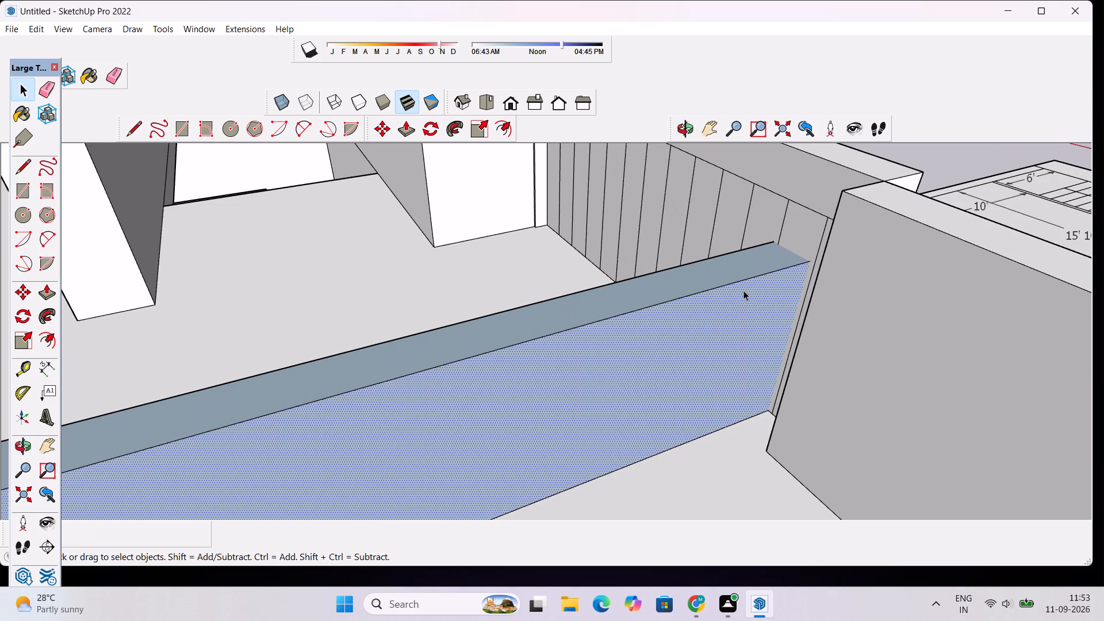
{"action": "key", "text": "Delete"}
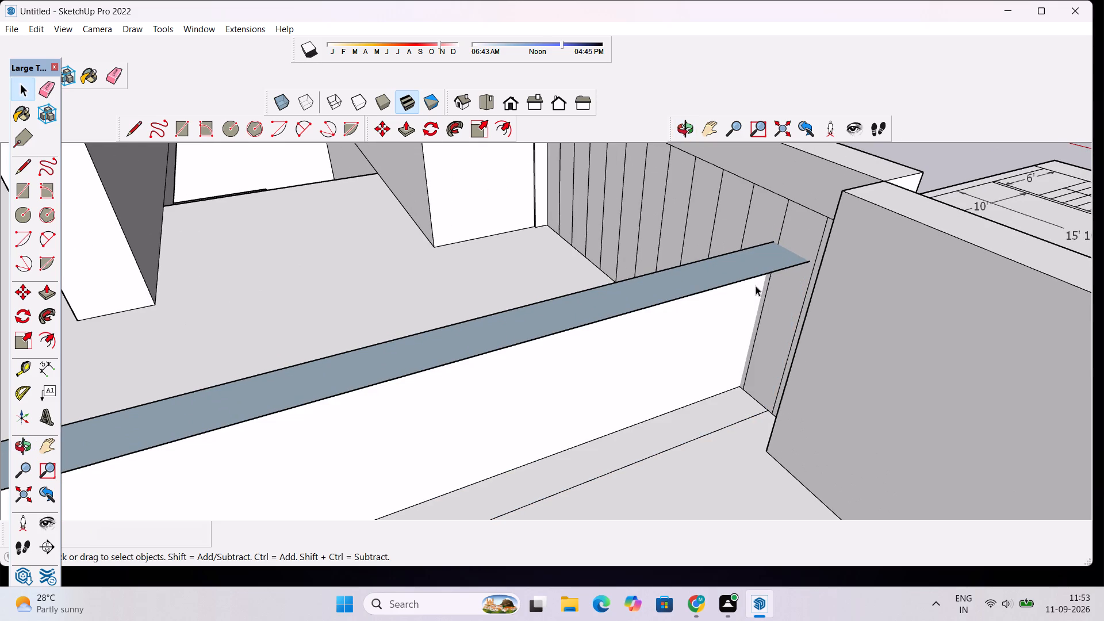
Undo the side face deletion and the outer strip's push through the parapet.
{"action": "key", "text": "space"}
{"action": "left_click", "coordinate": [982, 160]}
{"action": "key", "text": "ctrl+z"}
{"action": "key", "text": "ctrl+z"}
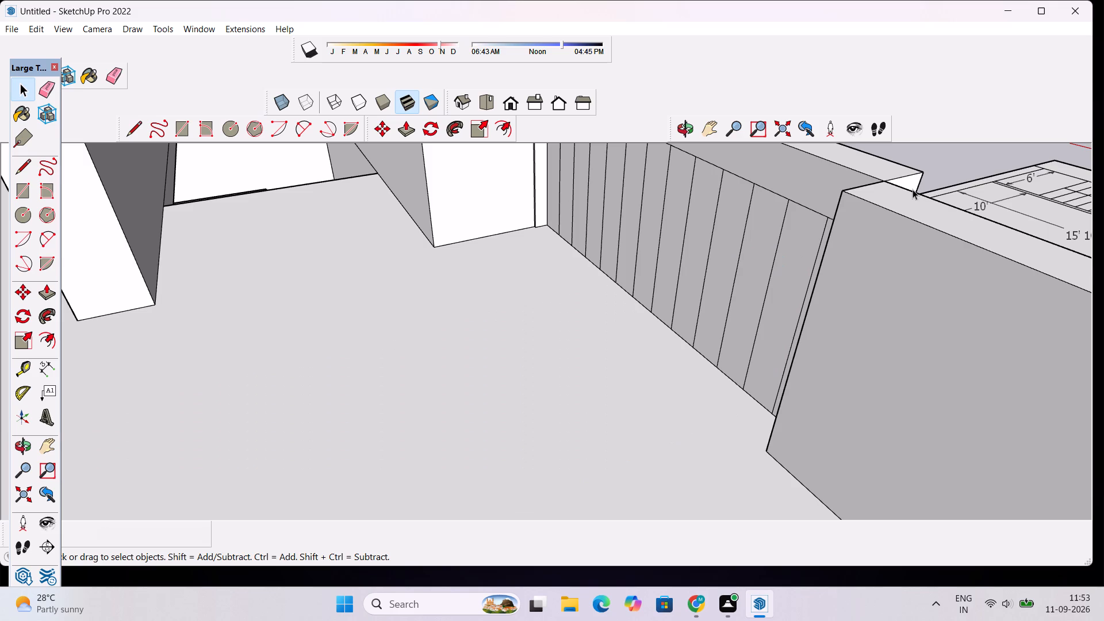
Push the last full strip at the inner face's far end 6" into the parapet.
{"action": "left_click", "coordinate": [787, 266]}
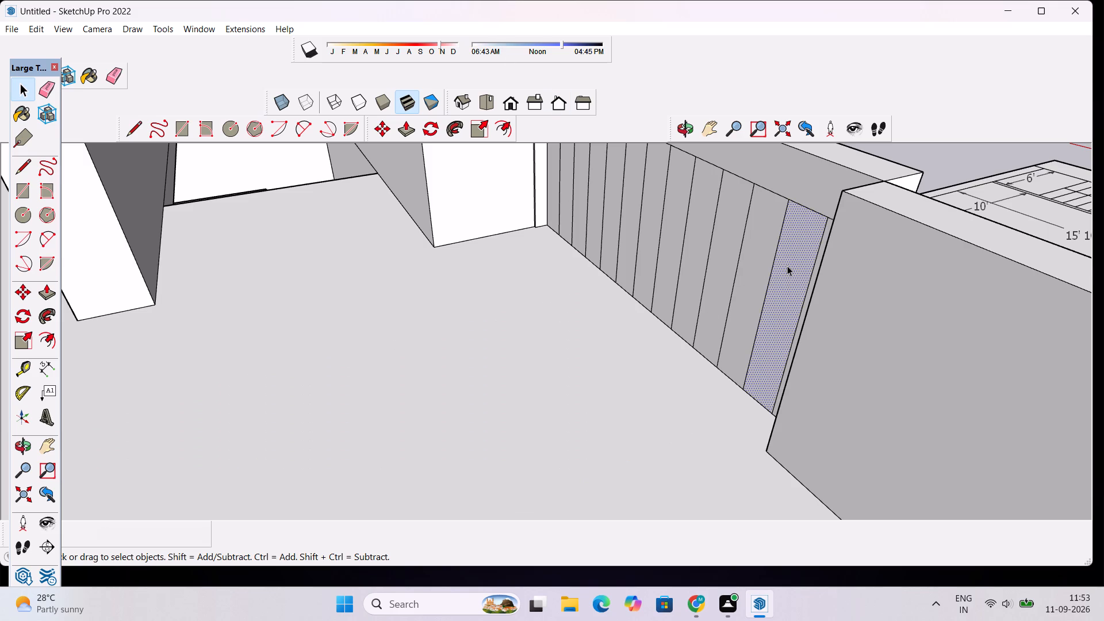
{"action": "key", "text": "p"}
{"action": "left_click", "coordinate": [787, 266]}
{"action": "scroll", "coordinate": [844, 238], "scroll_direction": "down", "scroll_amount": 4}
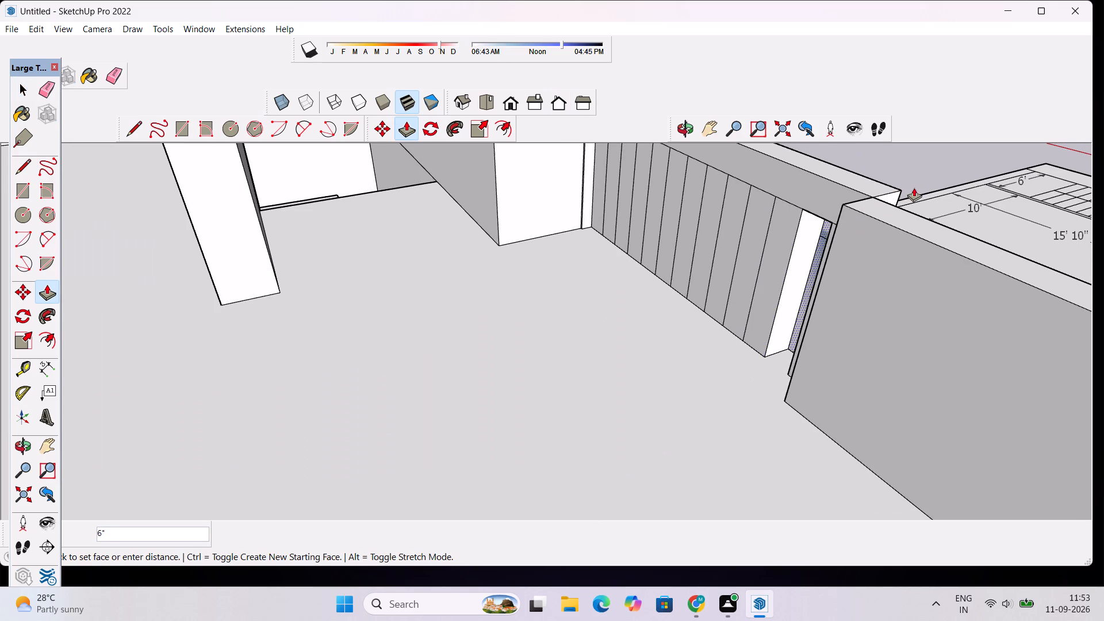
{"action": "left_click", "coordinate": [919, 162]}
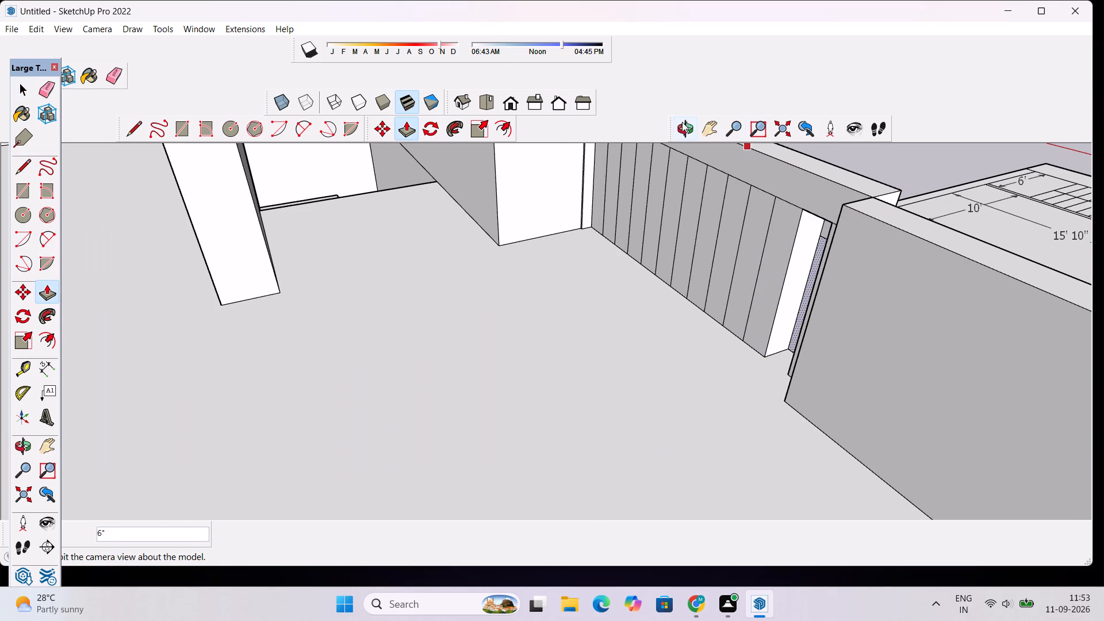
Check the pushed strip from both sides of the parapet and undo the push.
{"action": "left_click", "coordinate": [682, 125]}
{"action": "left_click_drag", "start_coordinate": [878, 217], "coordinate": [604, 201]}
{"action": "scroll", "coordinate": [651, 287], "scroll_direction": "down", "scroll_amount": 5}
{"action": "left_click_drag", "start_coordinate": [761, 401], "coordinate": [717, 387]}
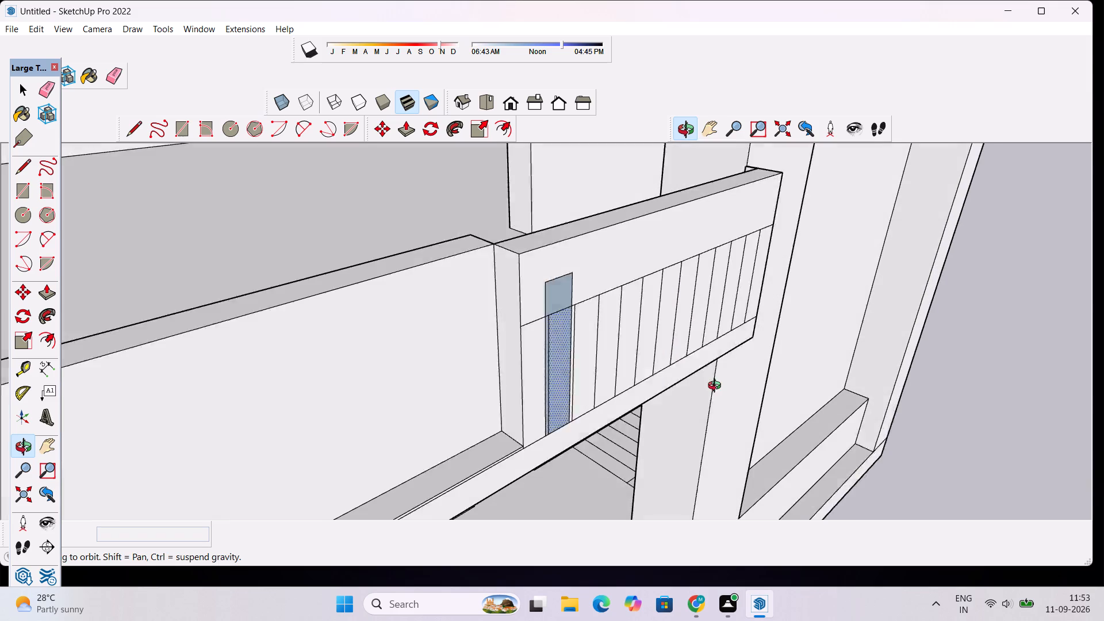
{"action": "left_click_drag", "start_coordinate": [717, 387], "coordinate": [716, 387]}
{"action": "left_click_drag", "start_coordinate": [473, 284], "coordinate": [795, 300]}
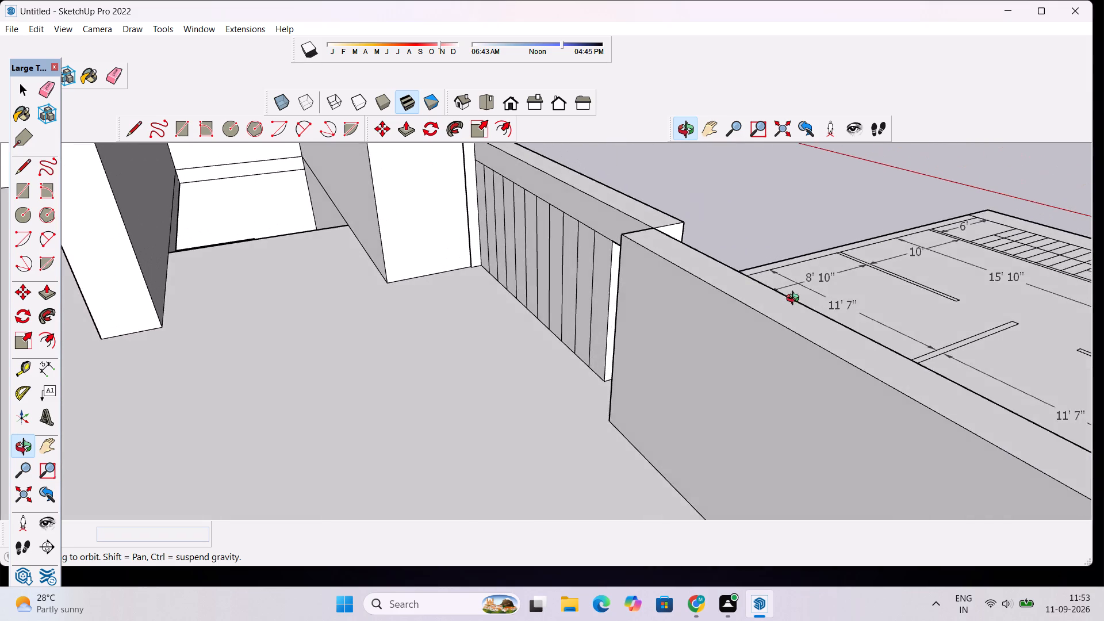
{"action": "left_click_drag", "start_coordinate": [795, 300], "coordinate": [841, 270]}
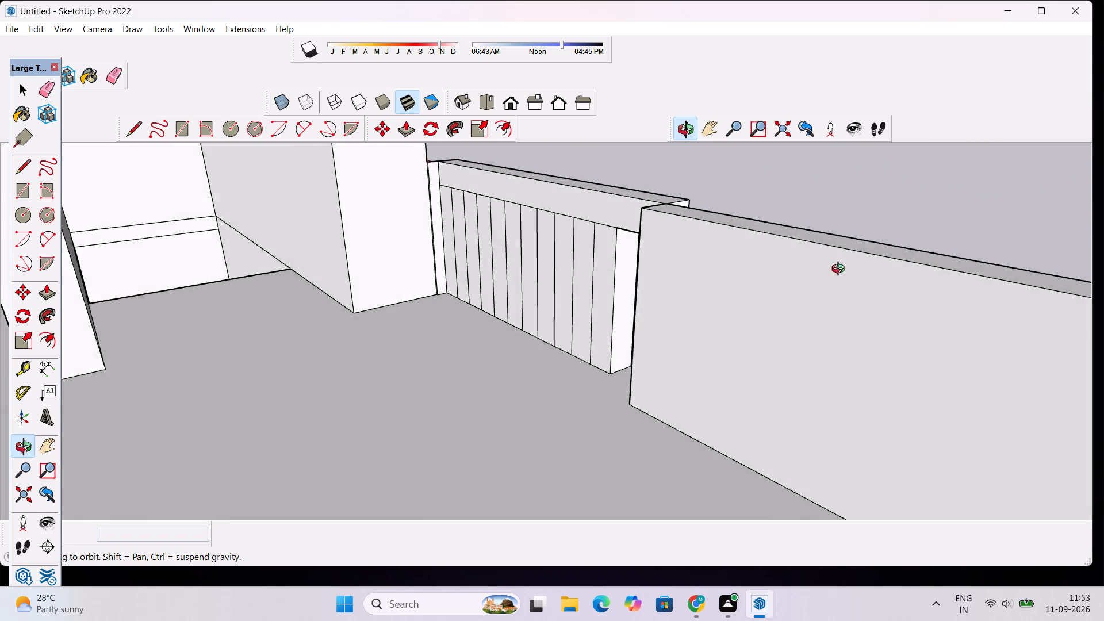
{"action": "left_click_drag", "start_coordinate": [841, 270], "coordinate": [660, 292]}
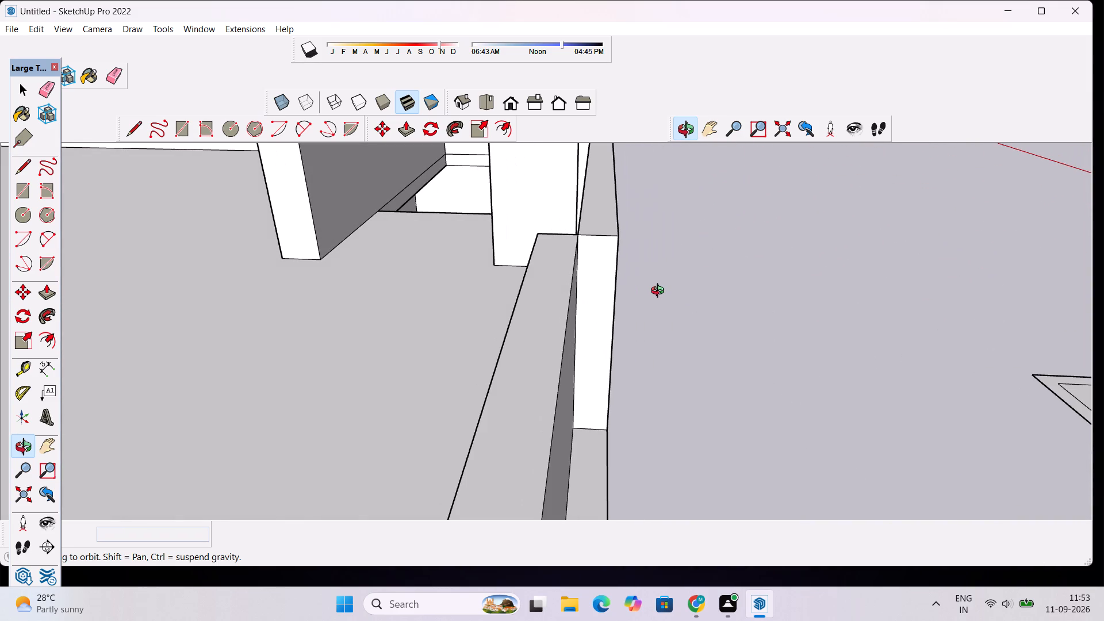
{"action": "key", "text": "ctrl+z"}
Measure the height from the outer face's top corner down to its dividing line.
{"action": "left_click_drag", "start_coordinate": [673, 279], "coordinate": [547, 255]}
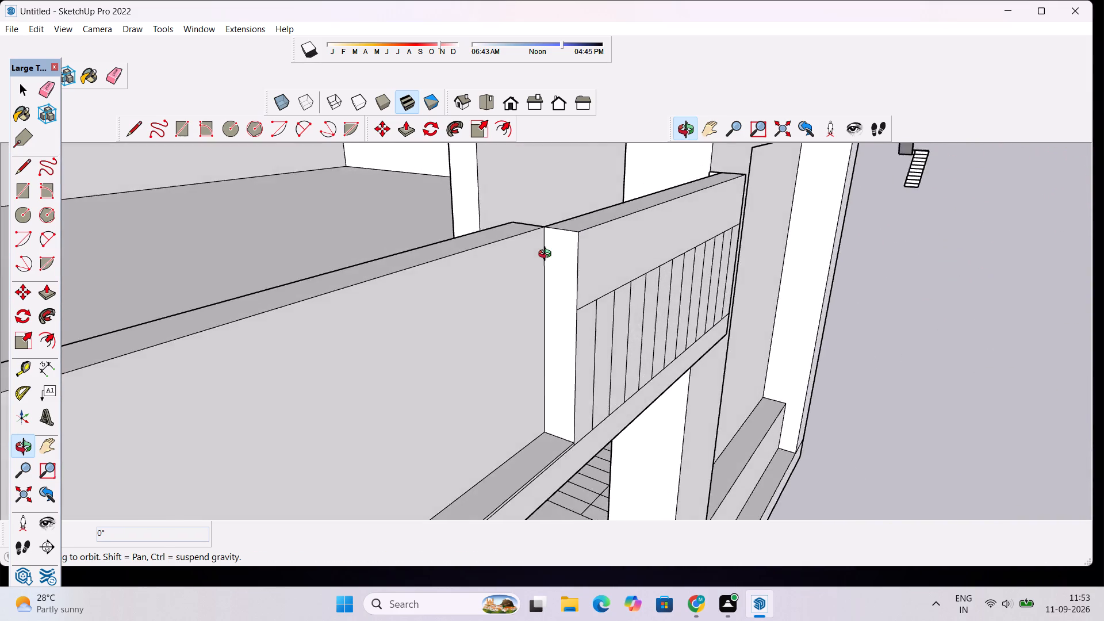
{"action": "left_click_drag", "start_coordinate": [547, 255], "coordinate": [439, 280]}
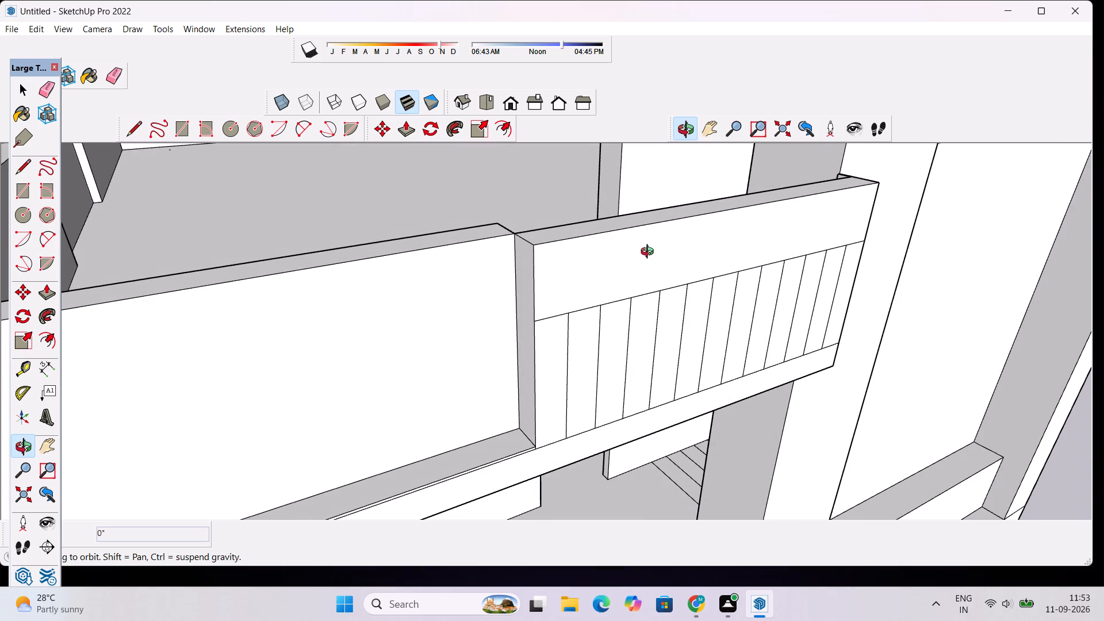
{"action": "key", "text": "l"}
{"action": "key", "text": "space"}
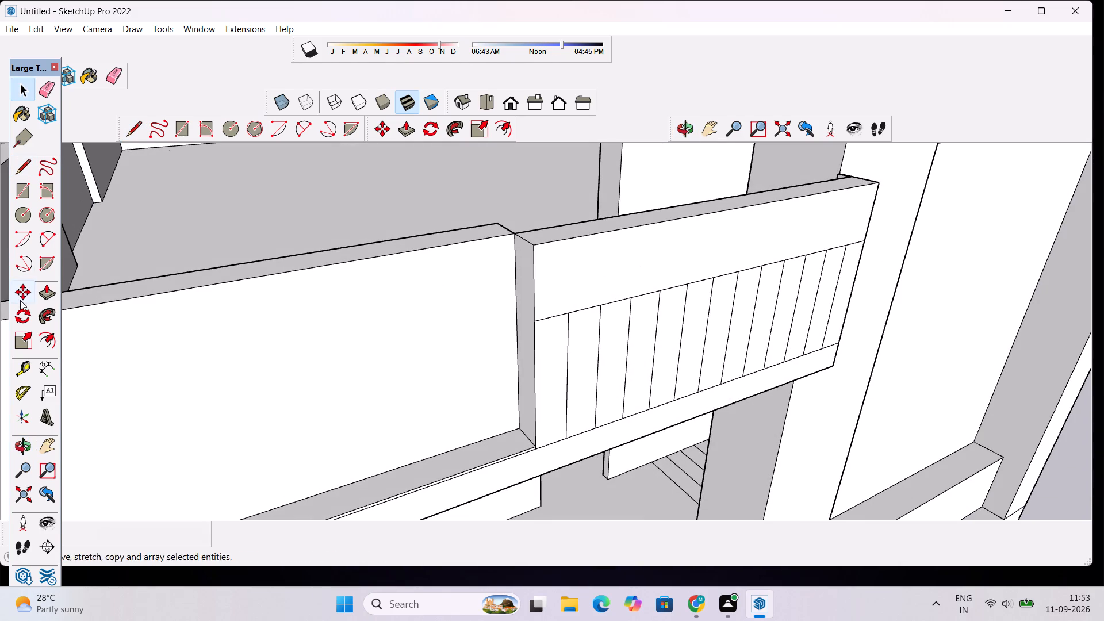
{"action": "left_click", "coordinate": [44, 364]}
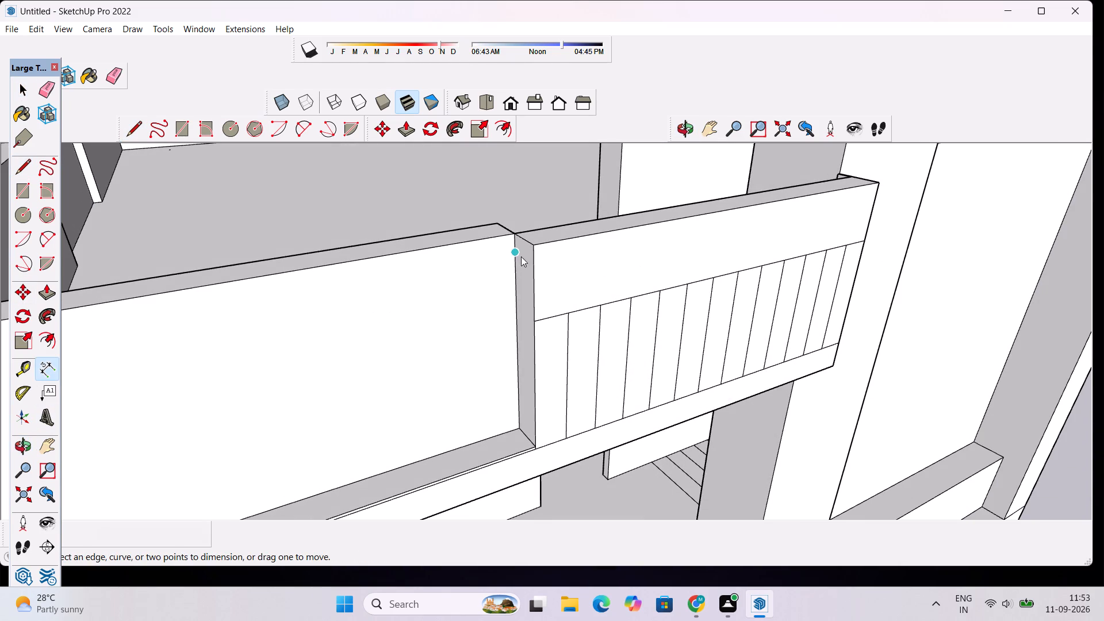
{"action": "left_click", "coordinate": [535, 246]}
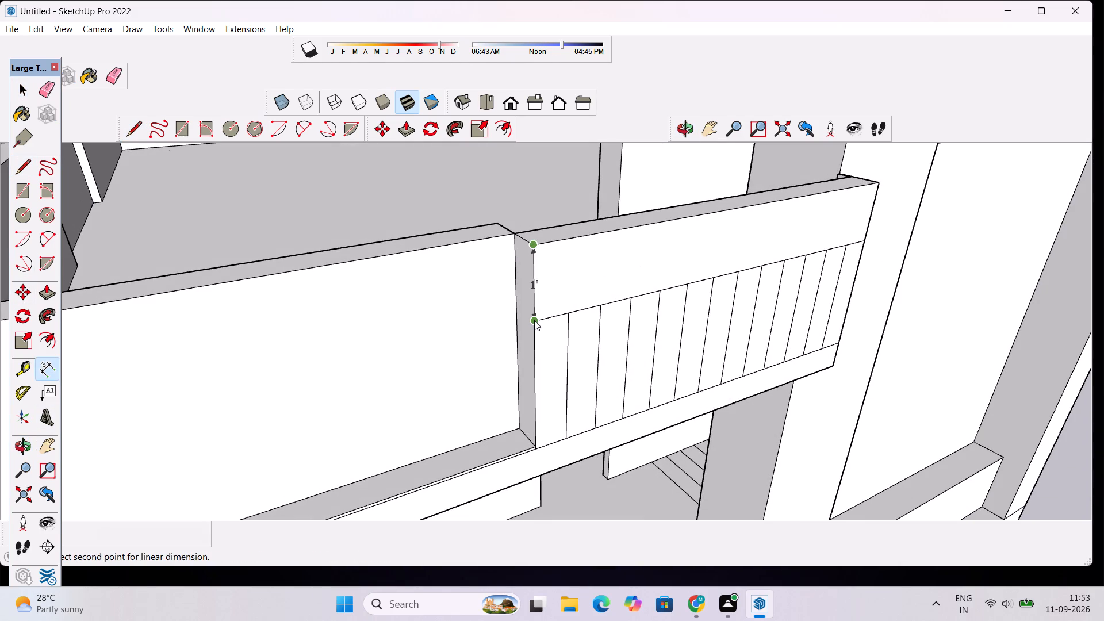
{"action": "key", "text": "space"}
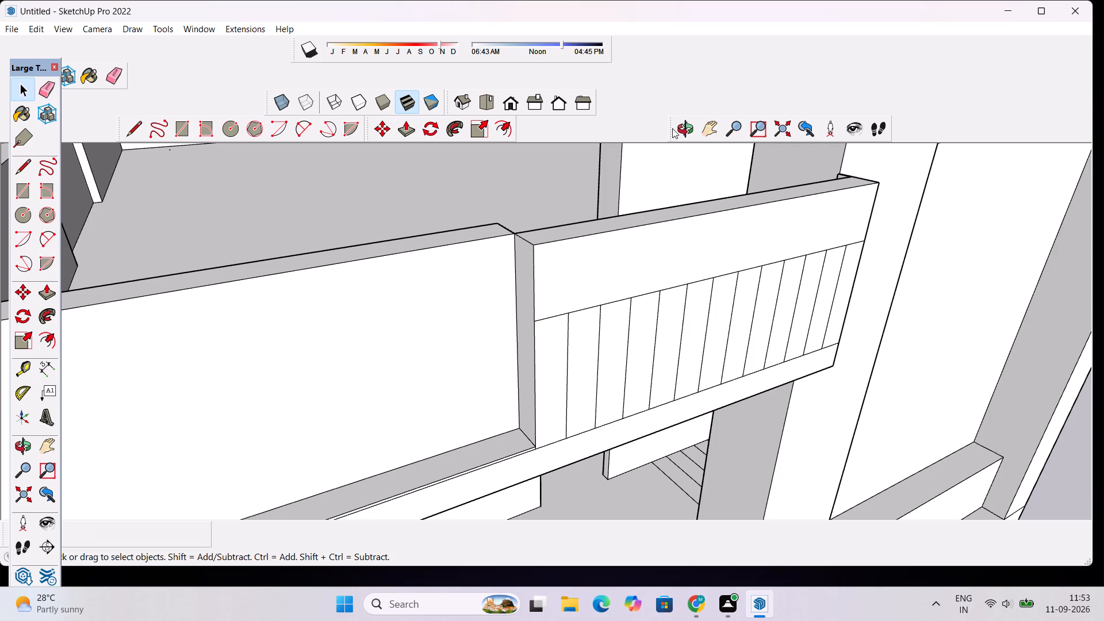
Draw a 1' vertical line down the parapet's inner edge from its top corner beside the pillar.
{"action": "left_click", "coordinate": [687, 129]}
{"action": "left_click_drag", "start_coordinate": [539, 213], "coordinate": [834, 241]}
{"action": "scroll", "coordinate": [838, 236], "scroll_direction": "down", "scroll_amount": 5}
{"action": "scroll", "coordinate": [892, 183], "scroll_direction": "up", "scroll_amount": 3}
{"action": "left_click_drag", "start_coordinate": [756, 285], "coordinate": [761, 243]}
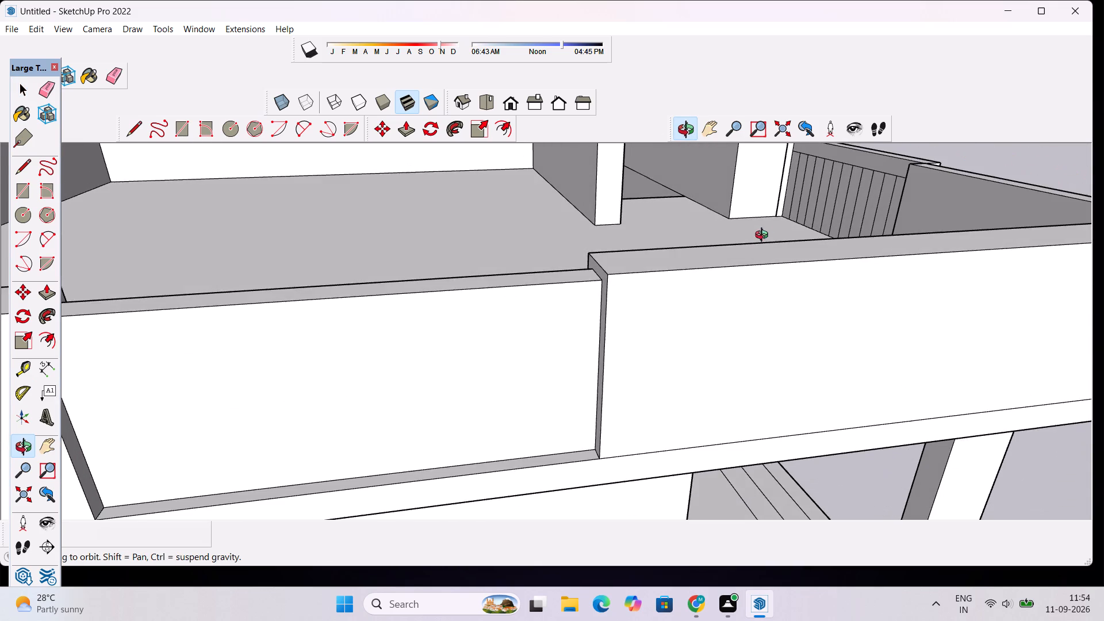
{"action": "scroll", "coordinate": [779, 258], "scroll_direction": "down", "scroll_amount": 7}
{"action": "left_click_drag", "start_coordinate": [769, 256], "coordinate": [706, 367], "text": "shift"}
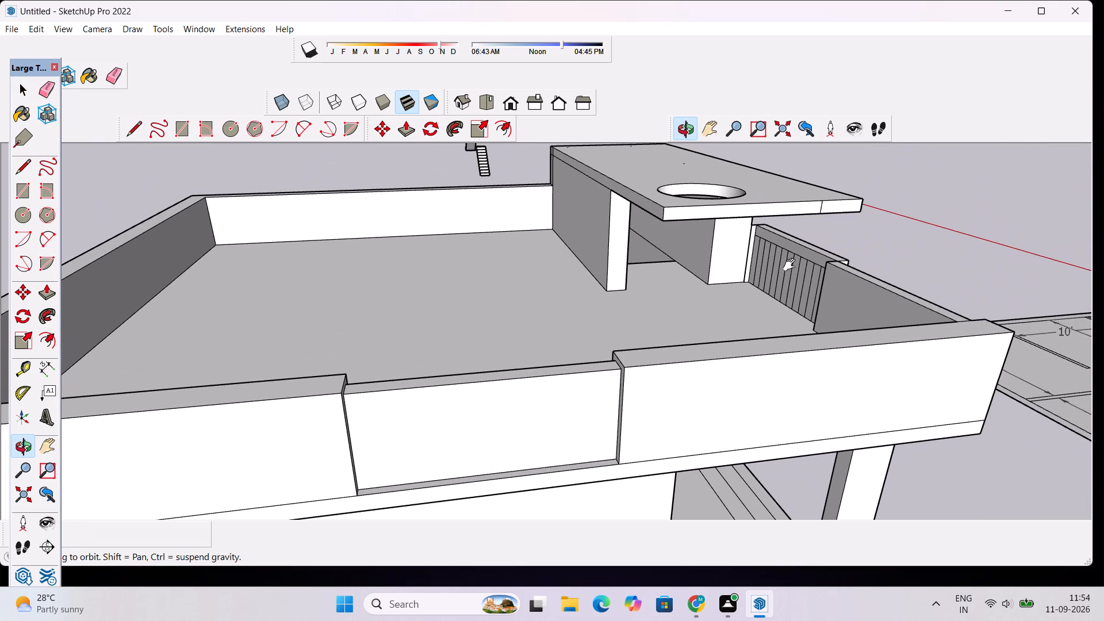
{"action": "scroll", "coordinate": [775, 231], "scroll_direction": "up", "scroll_amount": 14, "text": "shift"}
{"action": "scroll", "coordinate": [745, 218], "scroll_direction": "up", "scroll_amount": 3}
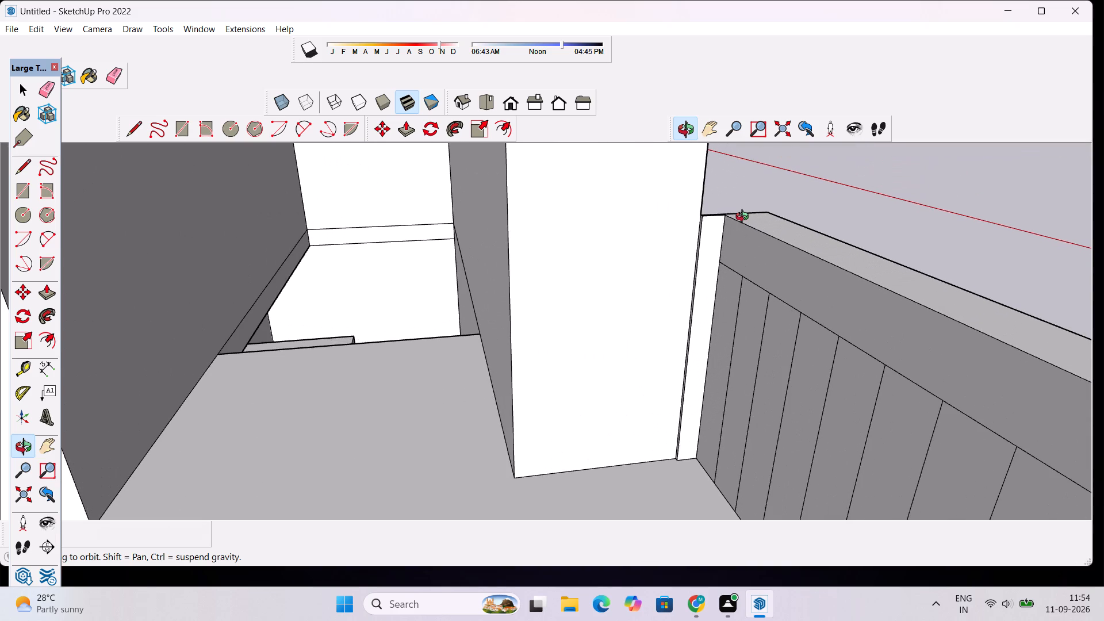
{"action": "key", "text": "l"}
{"action": "left_click", "coordinate": [723, 218]}
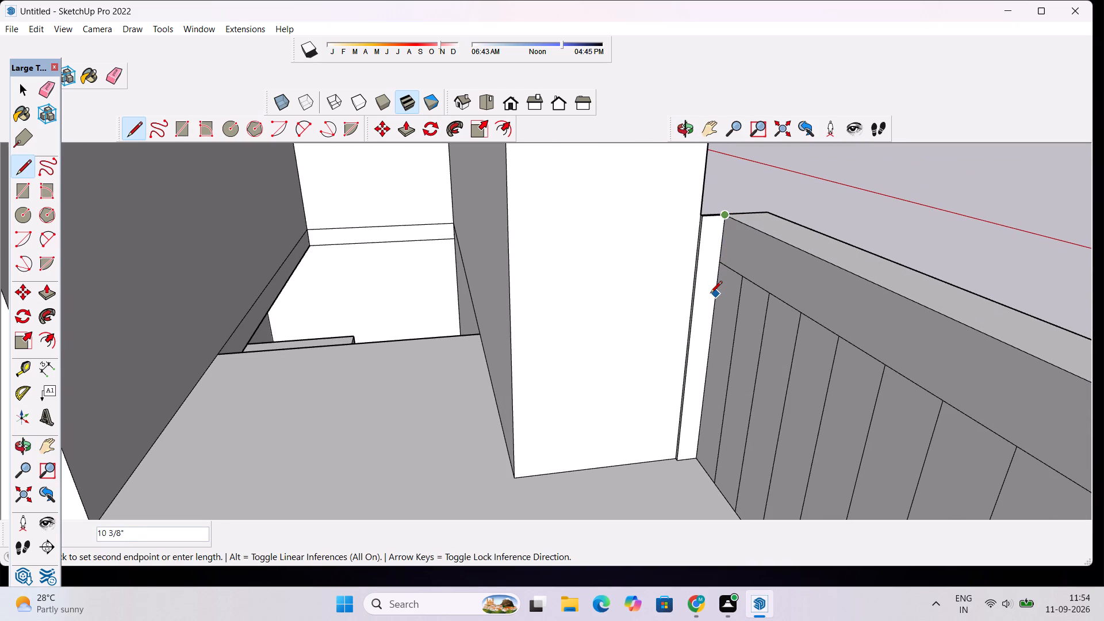
{"action": "type", "text": "1'"}
{"action": "key", "text": "Return"}
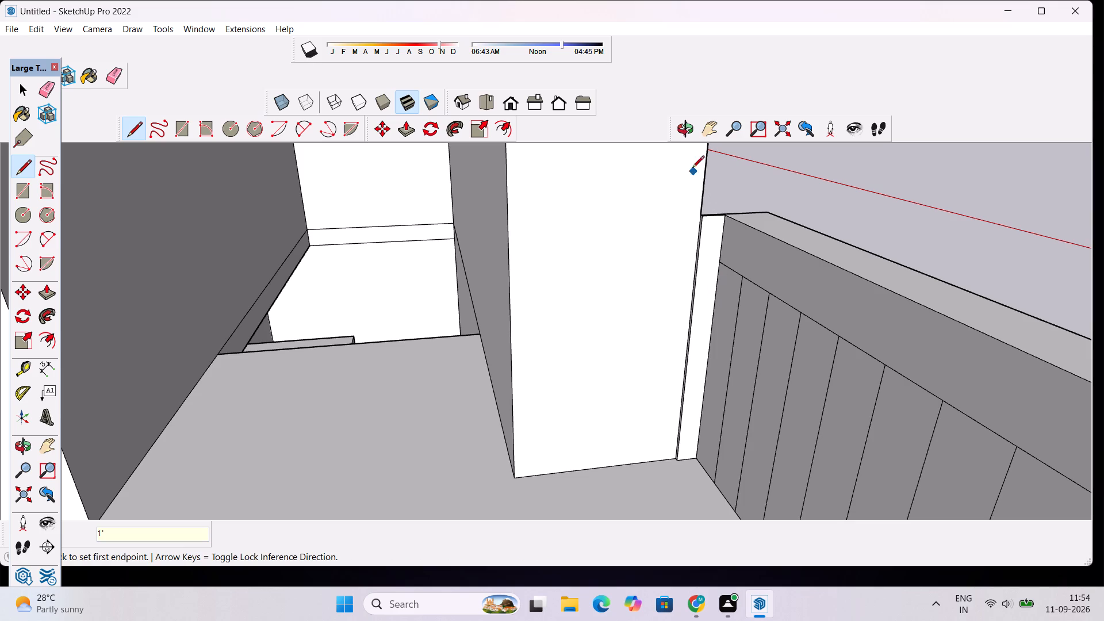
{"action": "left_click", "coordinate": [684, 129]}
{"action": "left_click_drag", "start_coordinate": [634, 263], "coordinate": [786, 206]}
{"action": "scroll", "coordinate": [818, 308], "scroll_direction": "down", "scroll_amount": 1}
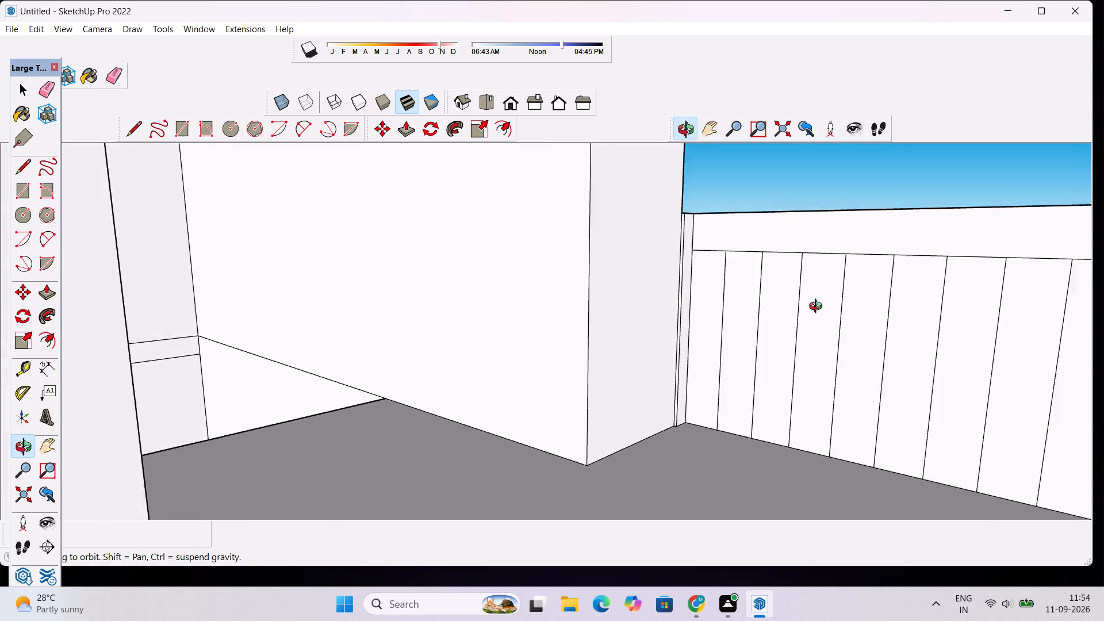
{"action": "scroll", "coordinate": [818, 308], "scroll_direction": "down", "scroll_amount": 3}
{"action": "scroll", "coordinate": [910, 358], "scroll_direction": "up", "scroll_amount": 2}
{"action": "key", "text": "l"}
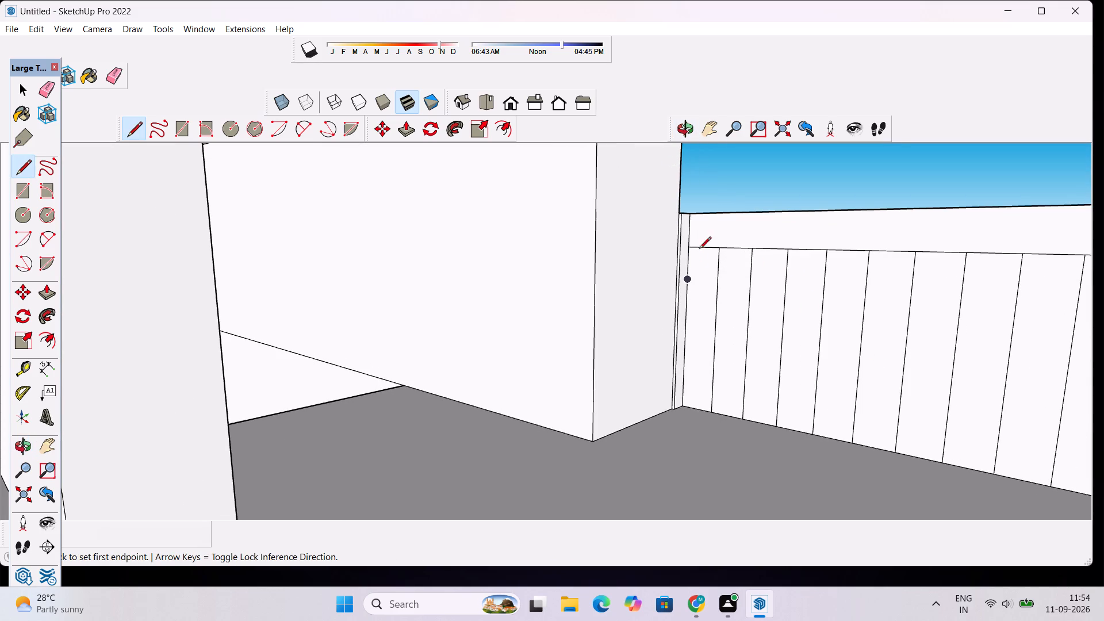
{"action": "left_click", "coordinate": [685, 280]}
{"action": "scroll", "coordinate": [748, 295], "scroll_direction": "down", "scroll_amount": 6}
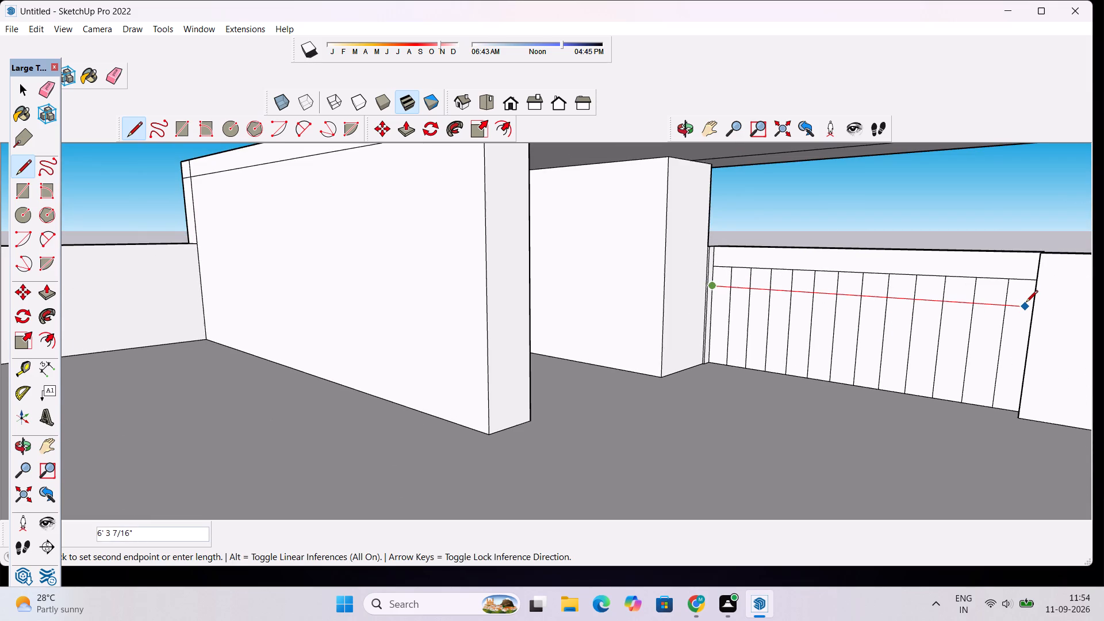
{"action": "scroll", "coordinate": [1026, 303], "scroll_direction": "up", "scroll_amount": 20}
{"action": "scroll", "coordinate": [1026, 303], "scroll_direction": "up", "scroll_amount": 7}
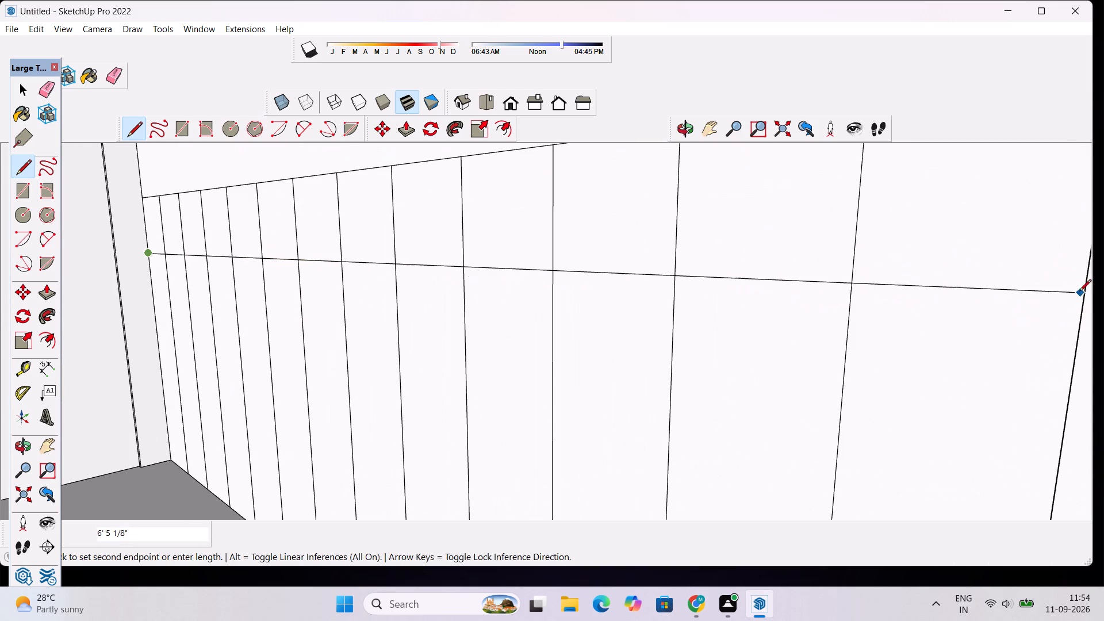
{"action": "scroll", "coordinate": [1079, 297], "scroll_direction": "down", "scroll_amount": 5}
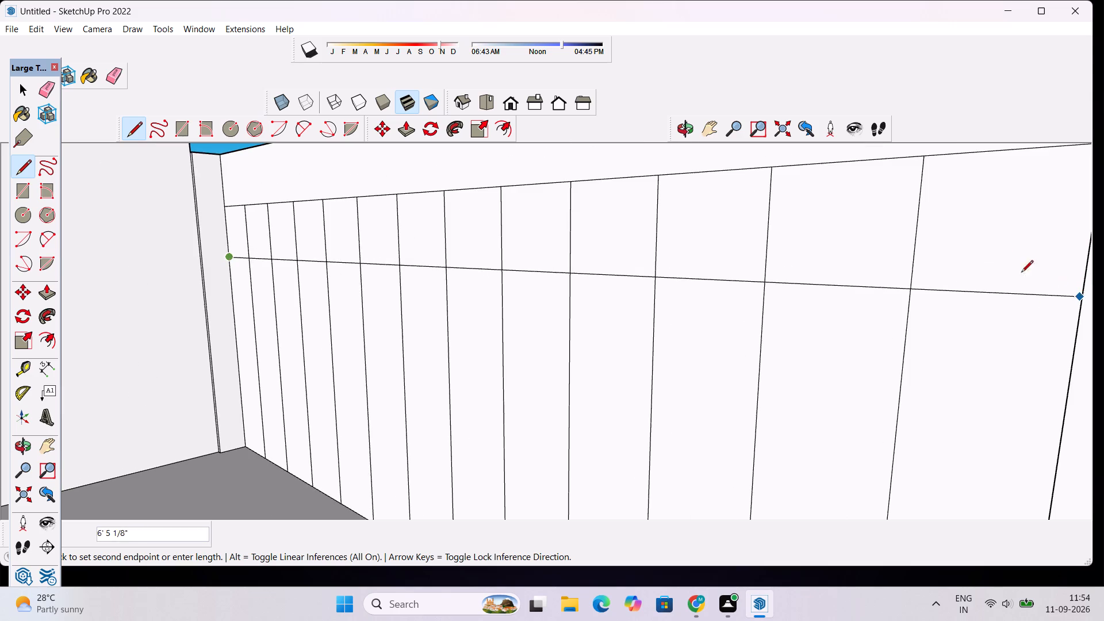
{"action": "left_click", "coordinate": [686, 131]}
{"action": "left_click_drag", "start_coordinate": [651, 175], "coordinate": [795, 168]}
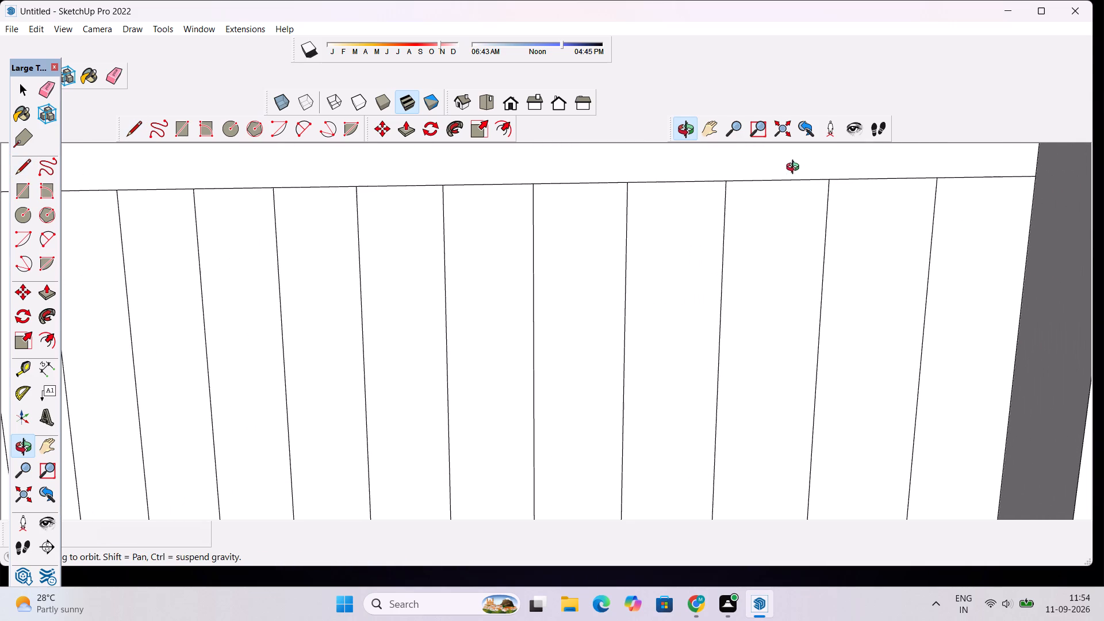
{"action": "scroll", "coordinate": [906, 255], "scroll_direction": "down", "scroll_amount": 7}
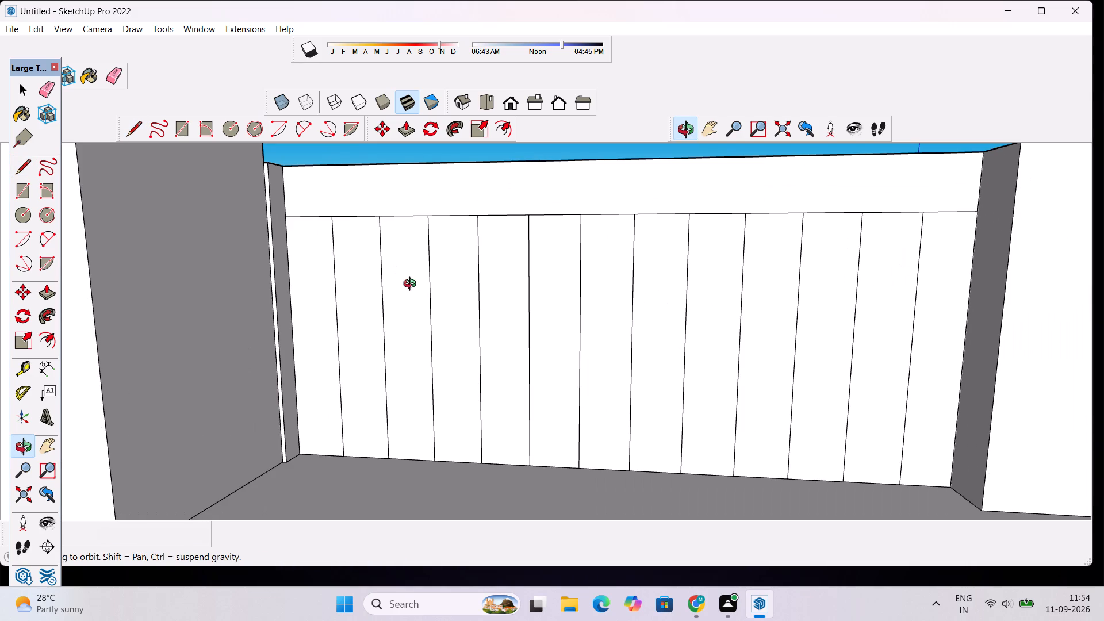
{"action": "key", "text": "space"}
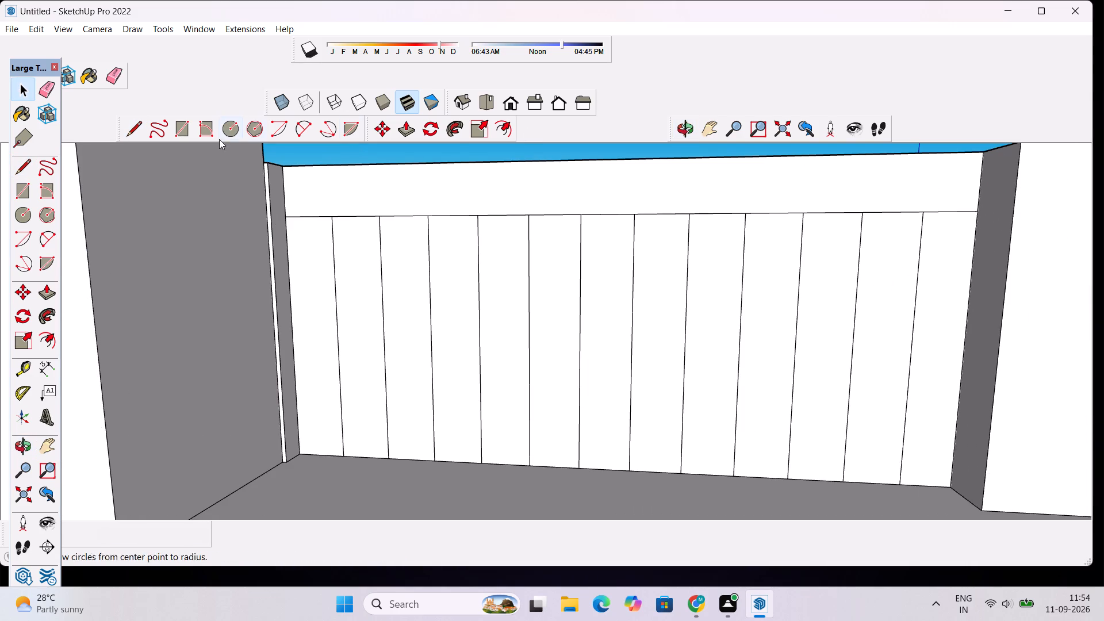
Draw a horizontal line across the parapet's inner face from the lower end of the 1' line to the opposite edge.
{"action": "left_click", "coordinate": [130, 128]}
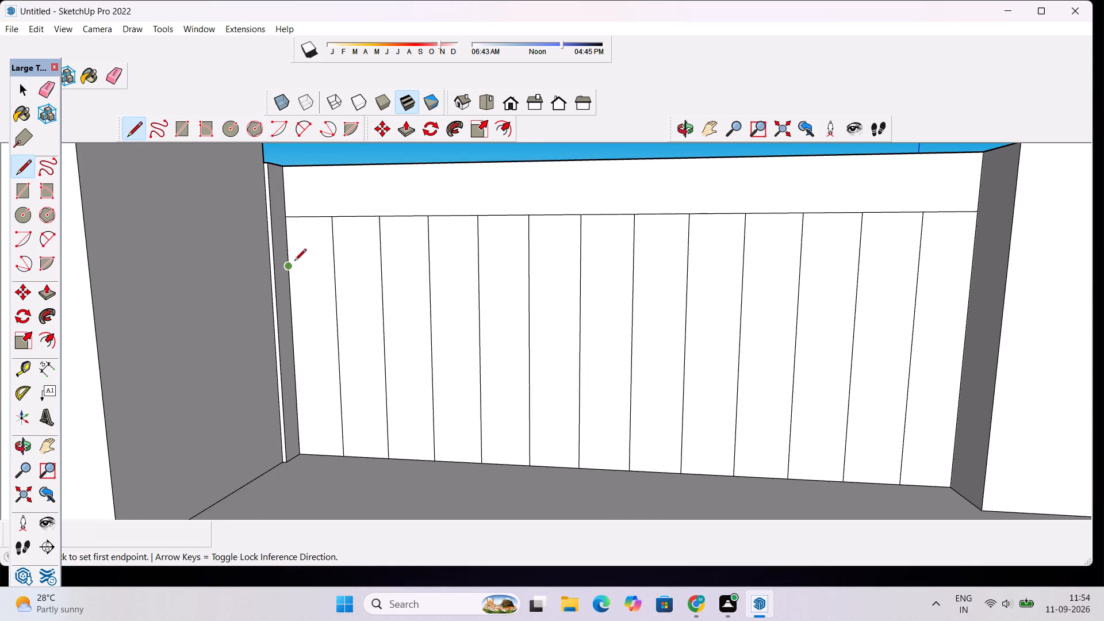
{"action": "left_click", "coordinate": [286, 269]}
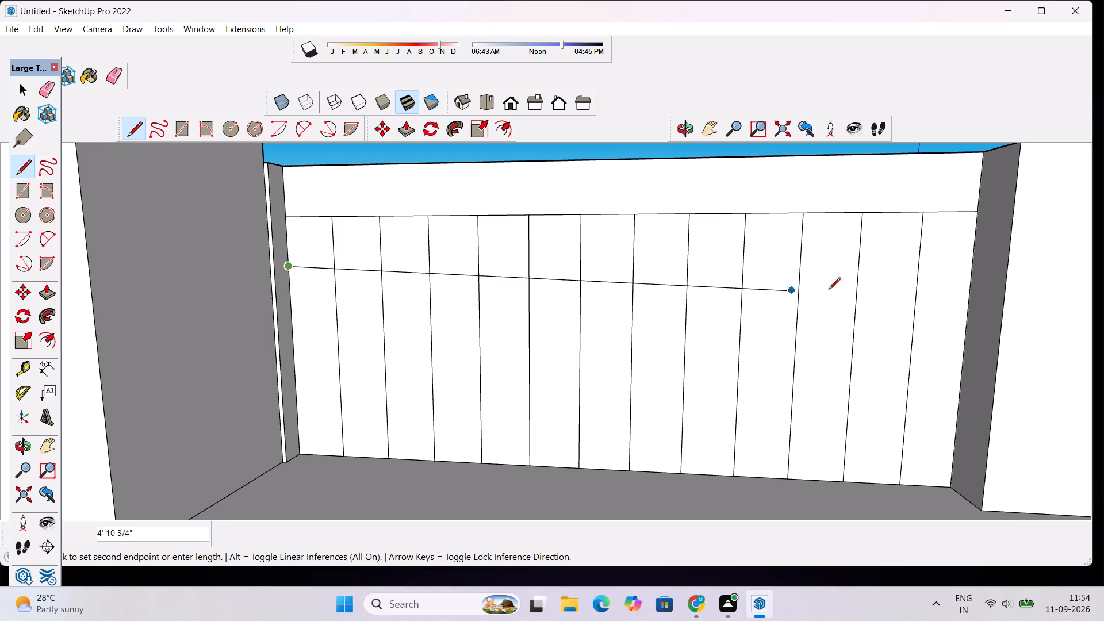
{"action": "left_click", "coordinate": [969, 269]}
{"action": "key", "text": "space"}
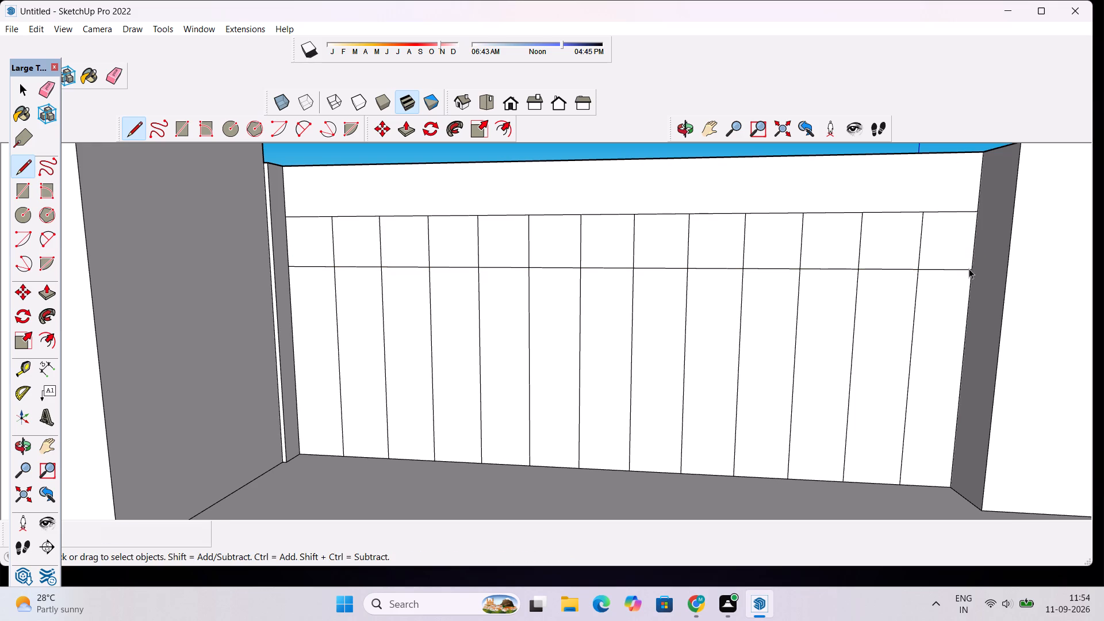
Erase the old dividing line and the strip-line segments above the new horizontal line on the parapet's inner face.
{"action": "type", "text": "e"}
{"action": "left_click_drag", "start_coordinate": [960, 200], "coordinate": [875, 239]}
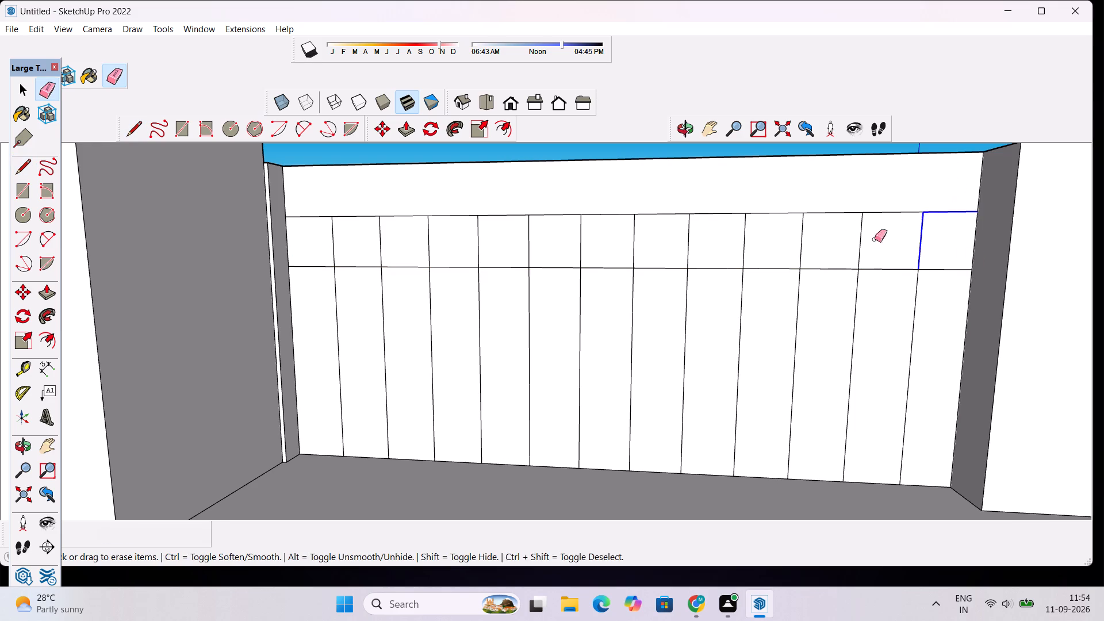
{"action": "left_click_drag", "start_coordinate": [875, 239], "coordinate": [837, 243]}
{"action": "left_click_drag", "start_coordinate": [897, 204], "coordinate": [547, 233]}
{"action": "left_click_drag", "start_coordinate": [780, 210], "coordinate": [640, 238]}
{"action": "left_click_drag", "start_coordinate": [594, 215], "coordinate": [386, 236]}
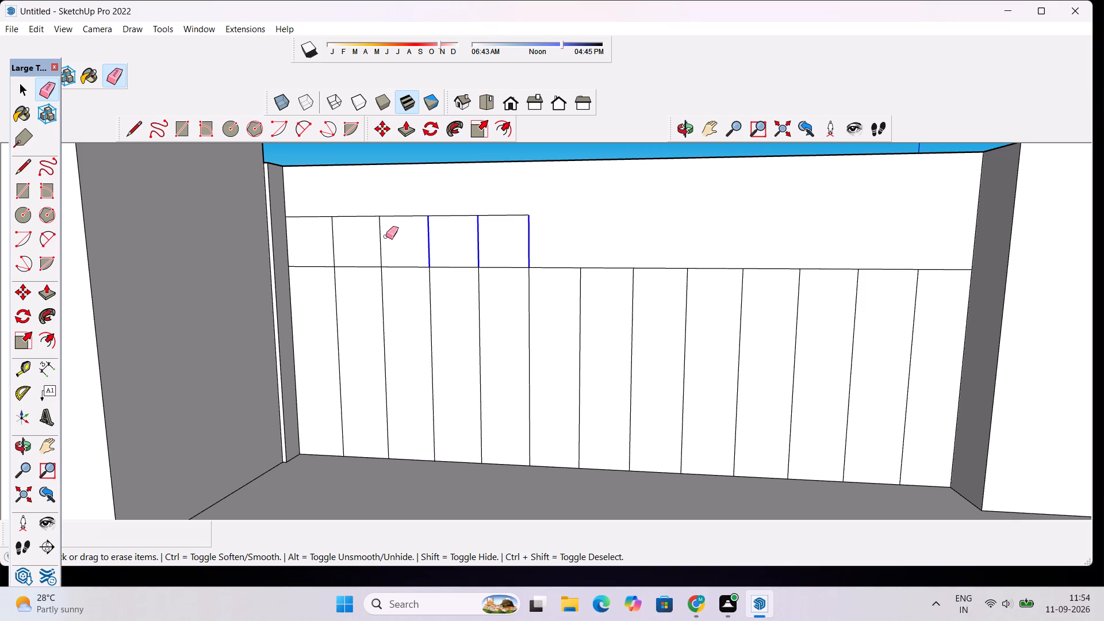
{"action": "left_click_drag", "start_coordinate": [386, 236], "coordinate": [321, 217]}
{"action": "left_click_drag", "start_coordinate": [364, 201], "coordinate": [324, 244]}
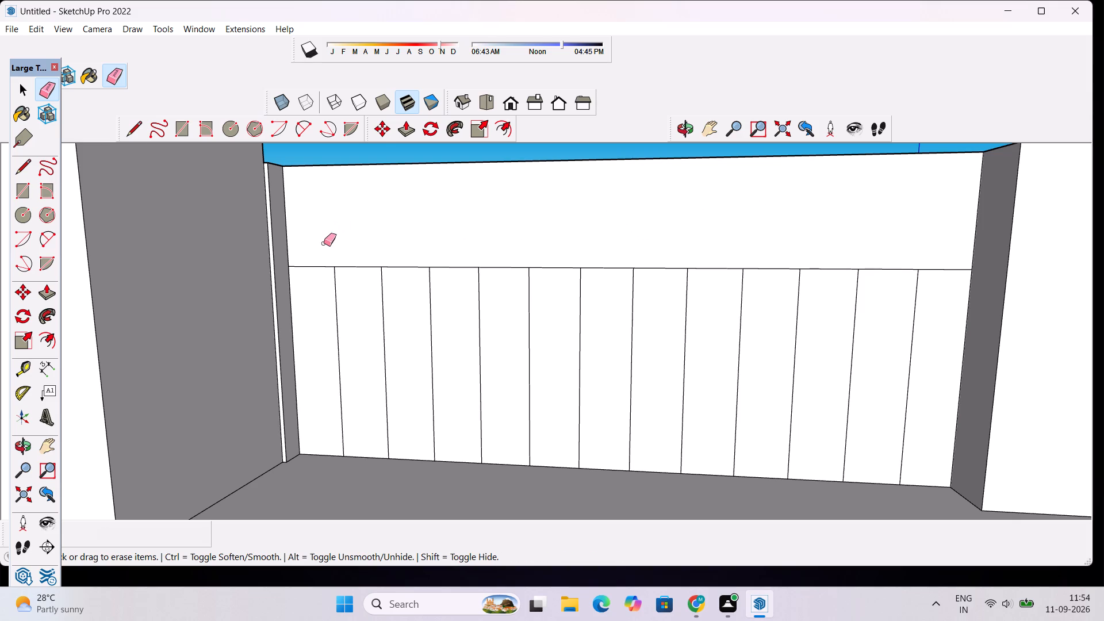
Push the outer face's second strip from the end beside the recessed panel 6" into the parapet.
{"action": "scroll", "coordinate": [390, 222], "scroll_direction": "down", "scroll_amount": 3}
{"action": "left_click", "coordinate": [681, 123]}
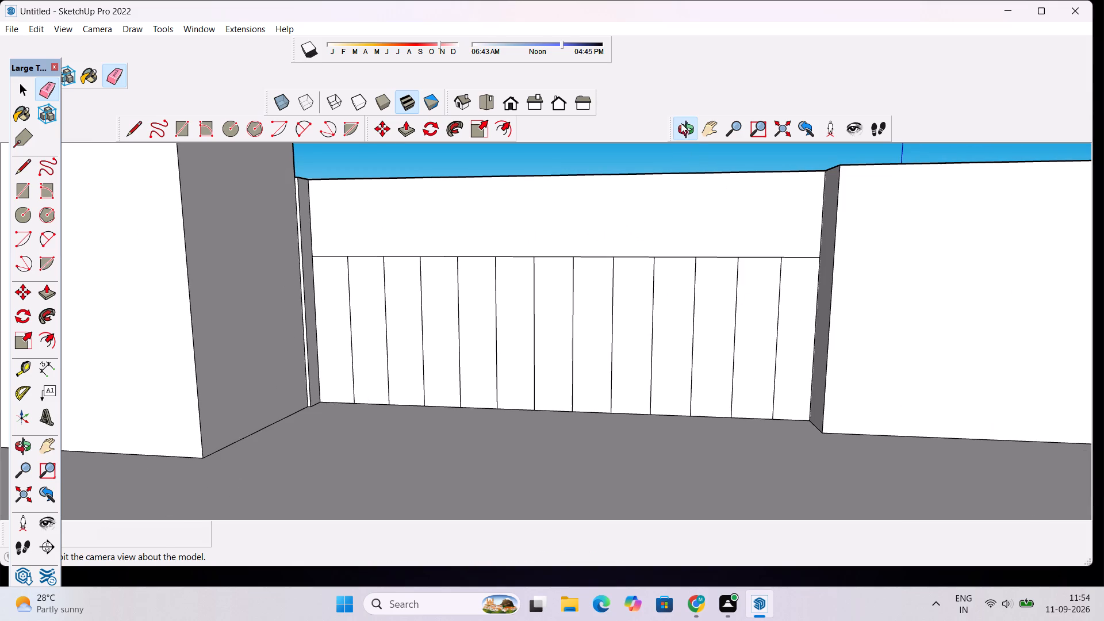
{"action": "left_click_drag", "start_coordinate": [837, 237], "coordinate": [500, 231]}
{"action": "scroll", "coordinate": [503, 251], "scroll_direction": "down", "scroll_amount": 20}
{"action": "scroll", "coordinate": [503, 251], "scroll_direction": "down", "scroll_amount": 7}
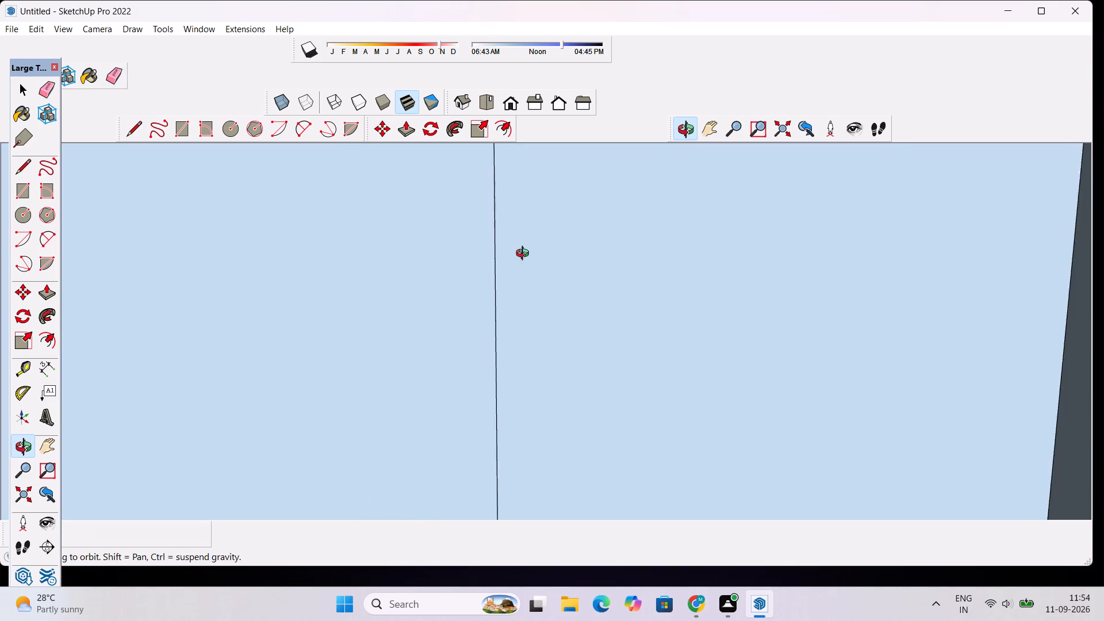
{"action": "scroll", "coordinate": [525, 255], "scroll_direction": "down", "scroll_amount": 6}
{"action": "left_click_drag", "start_coordinate": [713, 266], "coordinate": [588, 270]}
{"action": "scroll", "coordinate": [588, 270], "scroll_direction": "down", "scroll_amount": 14}
{"action": "left_click_drag", "start_coordinate": [804, 284], "coordinate": [721, 287]}
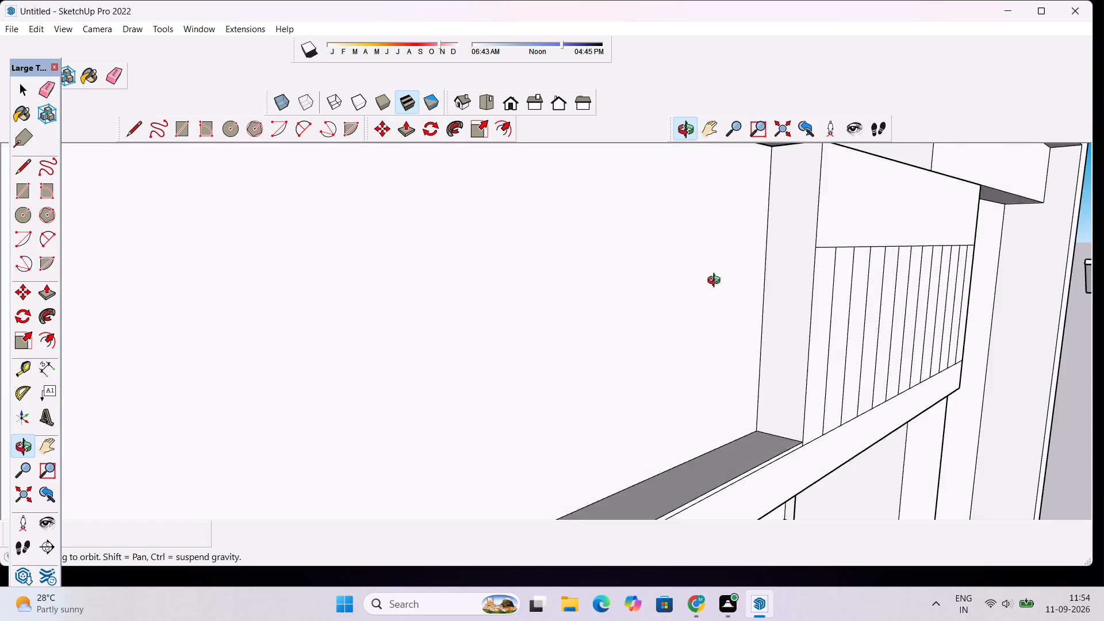
{"action": "scroll", "coordinate": [716, 282], "scroll_direction": "down", "scroll_amount": 9}
{"action": "left_click_drag", "start_coordinate": [771, 303], "coordinate": [664, 301]}
{"action": "scroll", "coordinate": [656, 325], "scroll_direction": "up", "scroll_amount": 4}
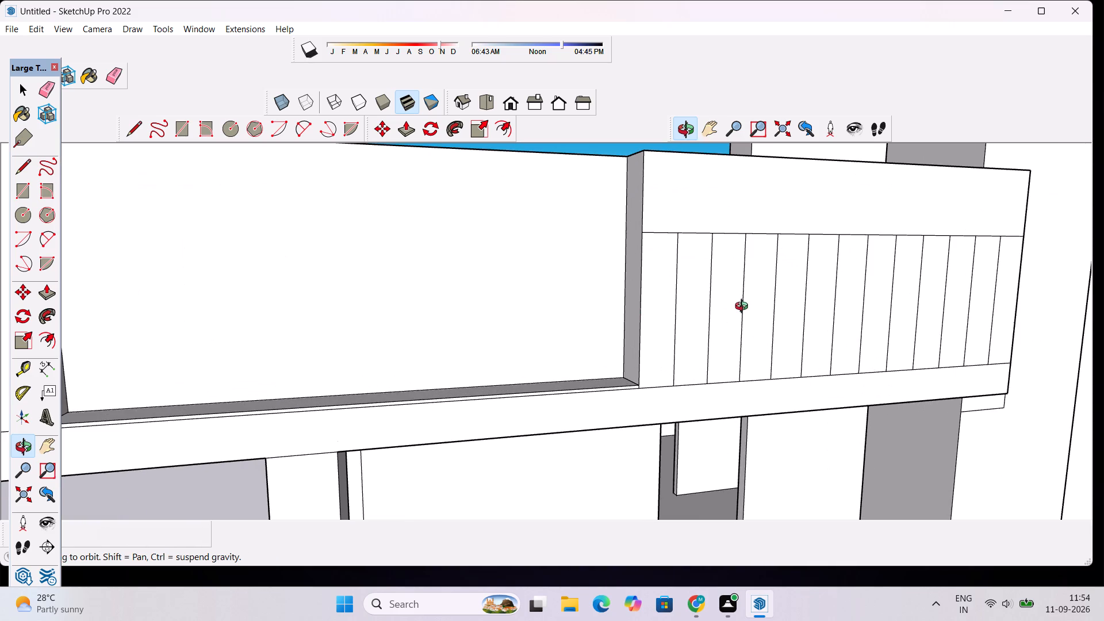
{"action": "left_click_drag", "start_coordinate": [746, 308], "coordinate": [678, 329]}
{"action": "key", "text": "p"}
{"action": "left_click", "coordinate": [675, 322]}
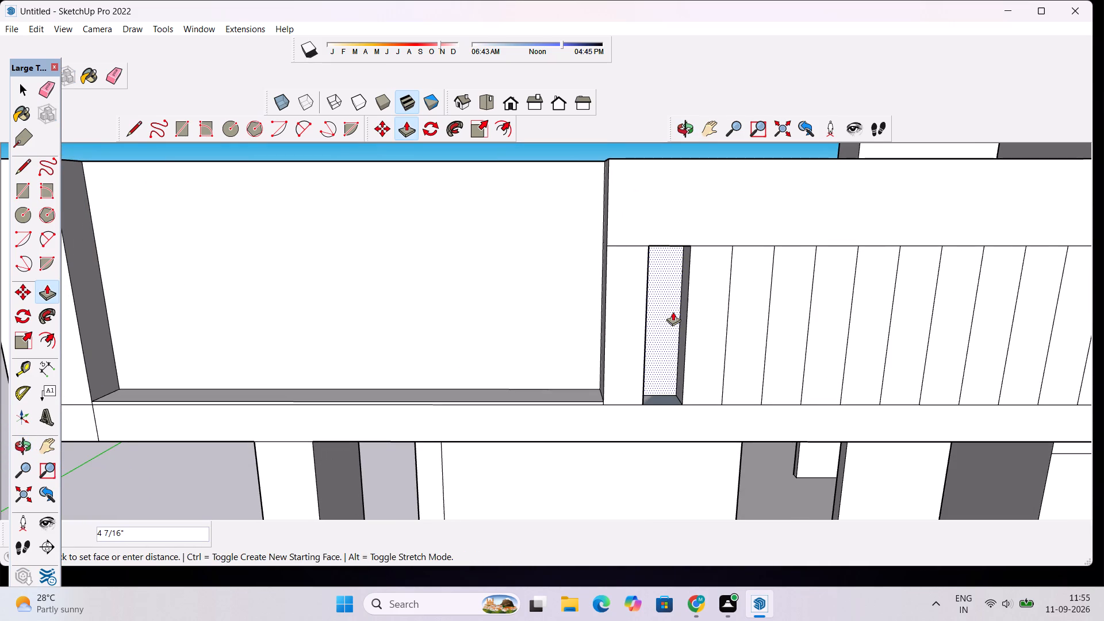
{"action": "key", "text": "Delete"}
{"action": "left_click", "coordinate": [675, 308]}
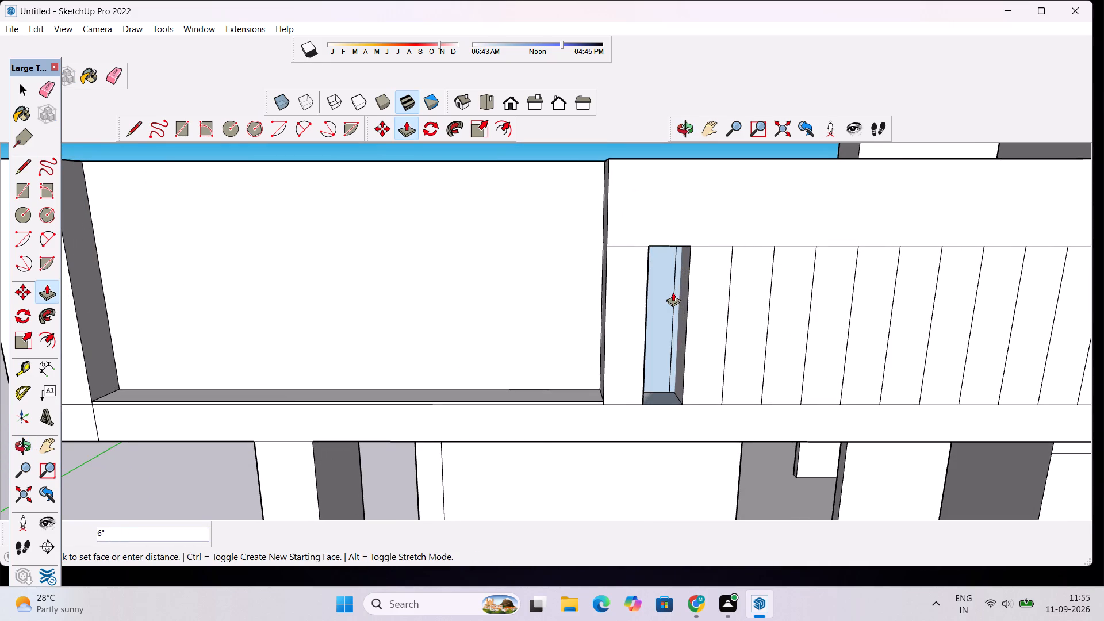
{"action": "left_click", "coordinate": [673, 292]}
Delete the leftover face closing the pushed strip on the parapet's inner side to cut the opening through.
{"action": "scroll", "coordinate": [691, 224], "scroll_direction": "down", "scroll_amount": 5}
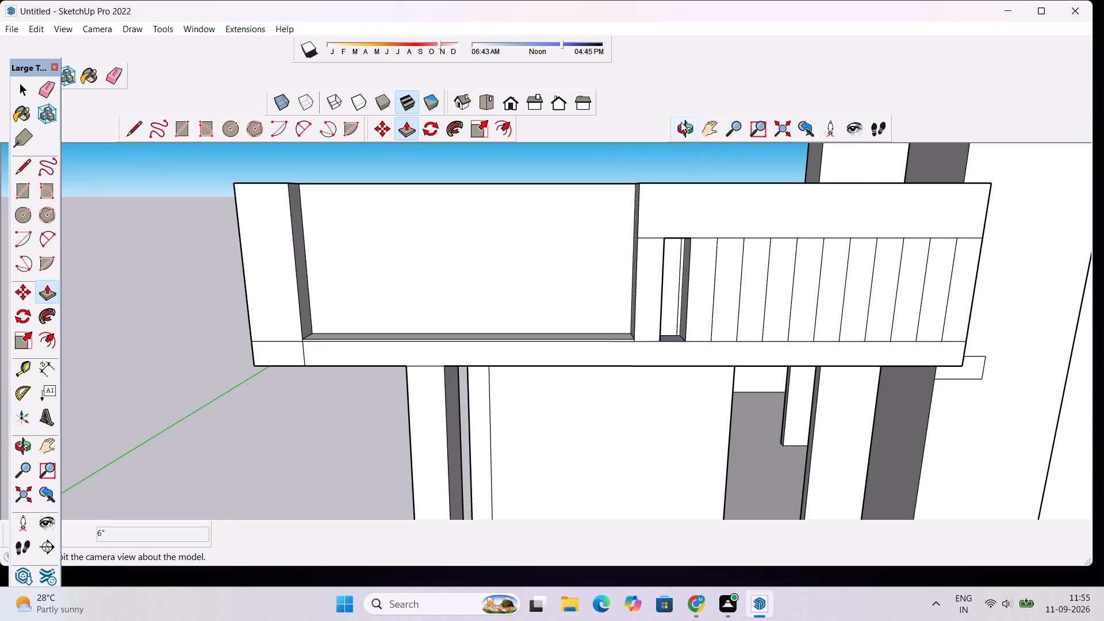
{"action": "left_click", "coordinate": [681, 122]}
{"action": "left_click_drag", "start_coordinate": [628, 195], "coordinate": [944, 282]}
{"action": "left_click_drag", "start_coordinate": [612, 275], "coordinate": [681, 271]}
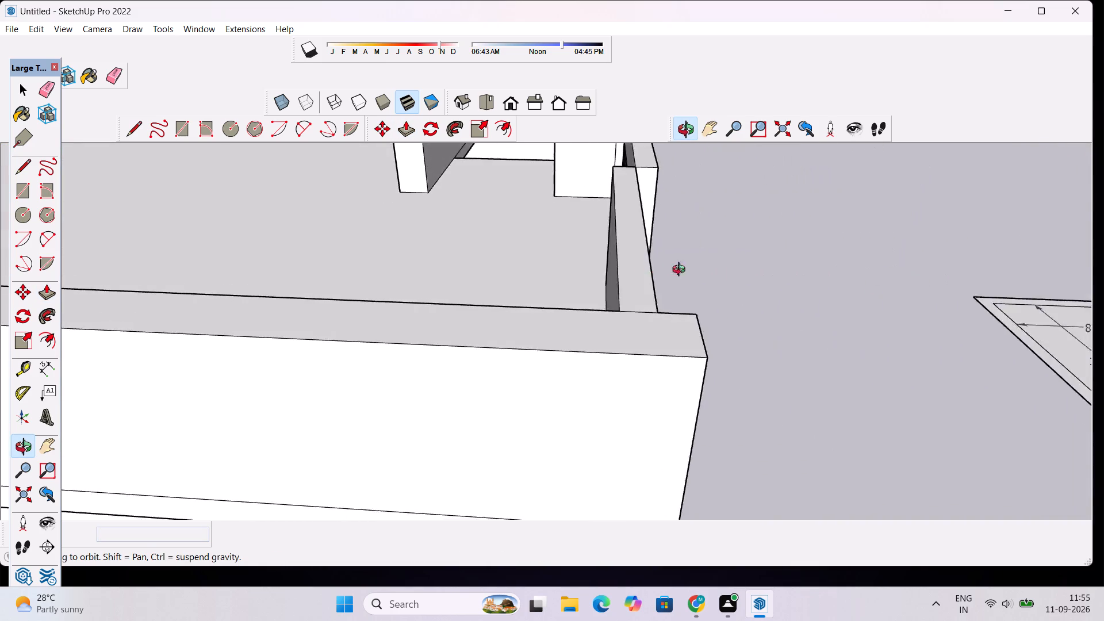
{"action": "left_click_drag", "start_coordinate": [681, 271], "coordinate": [819, 286]}
{"action": "scroll", "coordinate": [598, 235], "scroll_direction": "up", "scroll_amount": 5}
{"action": "left_click_drag", "start_coordinate": [601, 234], "coordinate": [736, 223]}
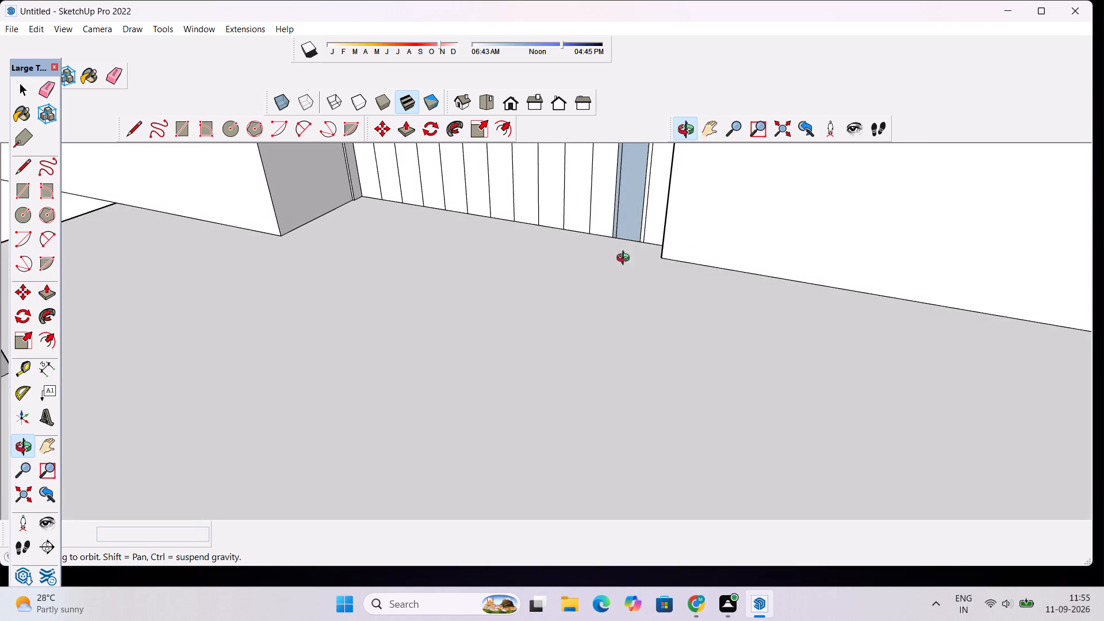
{"action": "key", "text": "space"}
{"action": "left_click", "coordinate": [632, 193]}
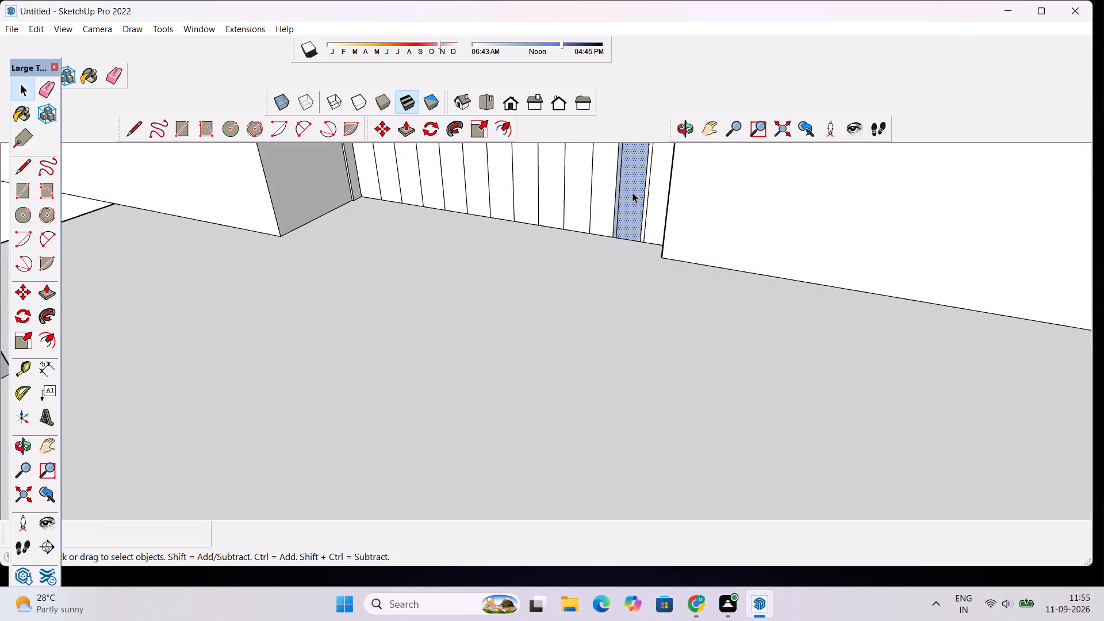
{"action": "key", "text": "Delete"}
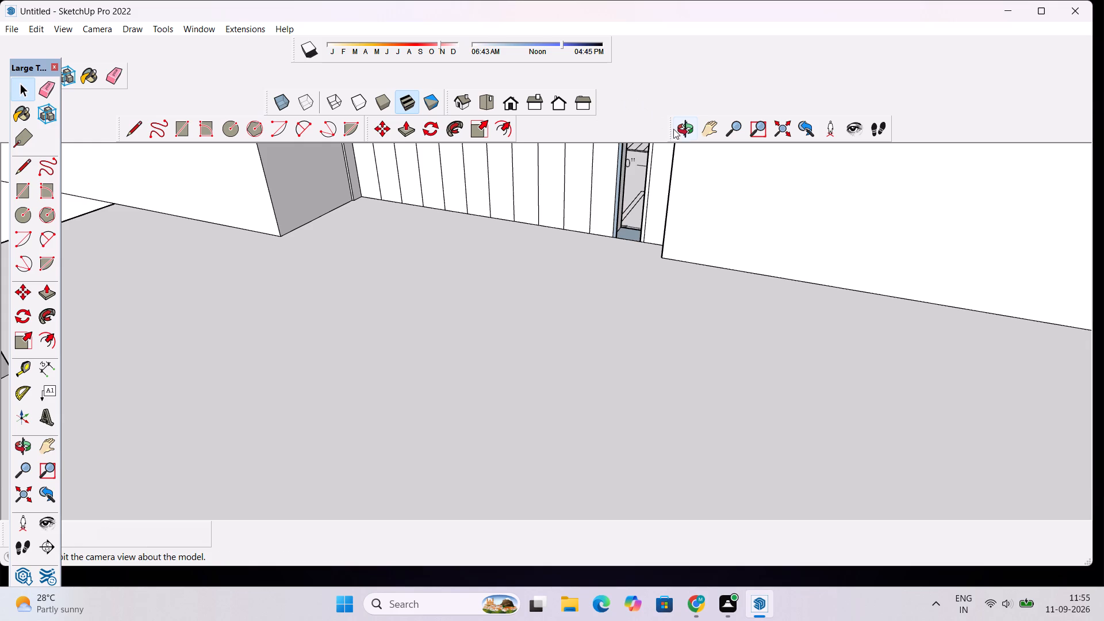
Examine the cut opening and the remaining strips from the outer and inner sides of the parapet.
{"action": "left_click", "coordinate": [685, 130]}
{"action": "left_click_drag", "start_coordinate": [757, 205], "coordinate": [341, 230]}
{"action": "scroll", "coordinate": [574, 258], "scroll_direction": "down", "scroll_amount": 3}
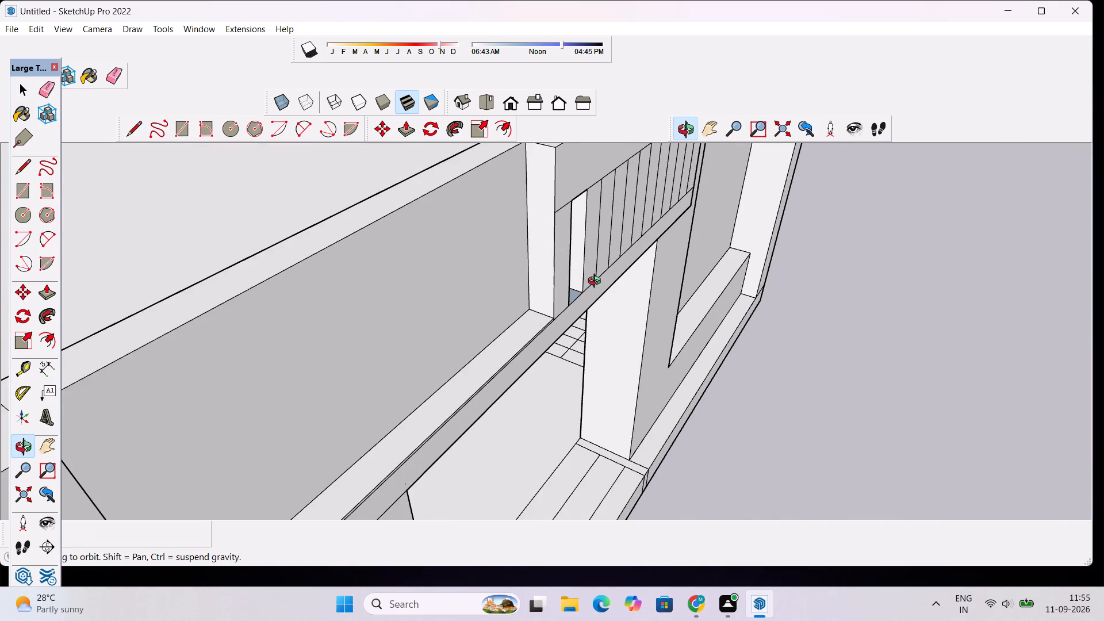
{"action": "left_click_drag", "start_coordinate": [673, 320], "coordinate": [596, 275]}
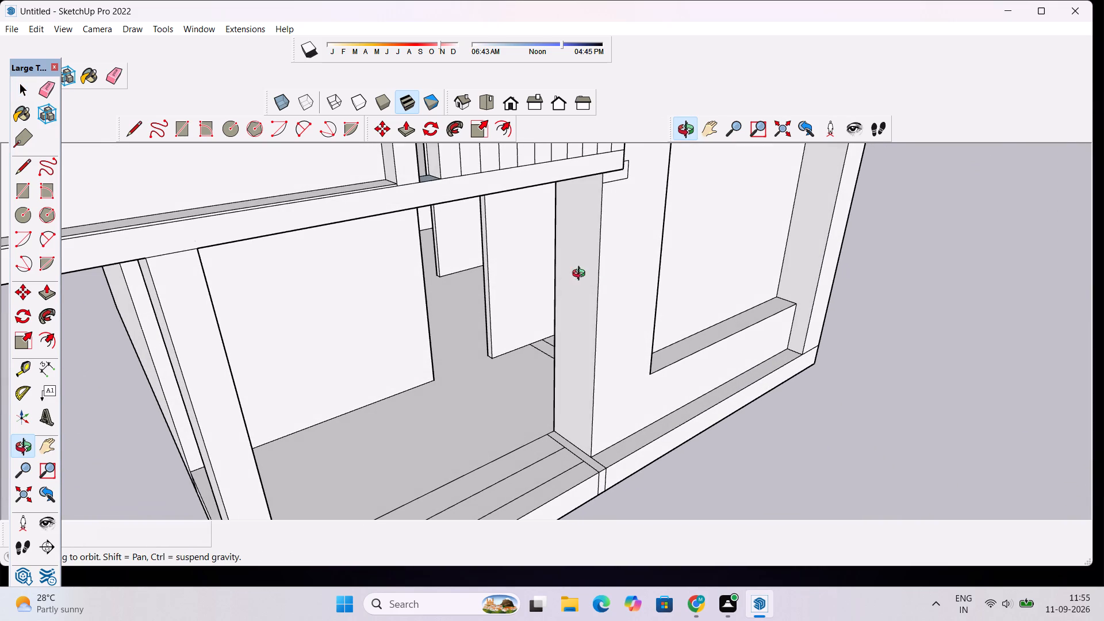
{"action": "scroll", "coordinate": [456, 328], "scroll_direction": "down", "scroll_amount": 9}
{"action": "scroll", "coordinate": [444, 264], "scroll_direction": "up", "scroll_amount": 20}
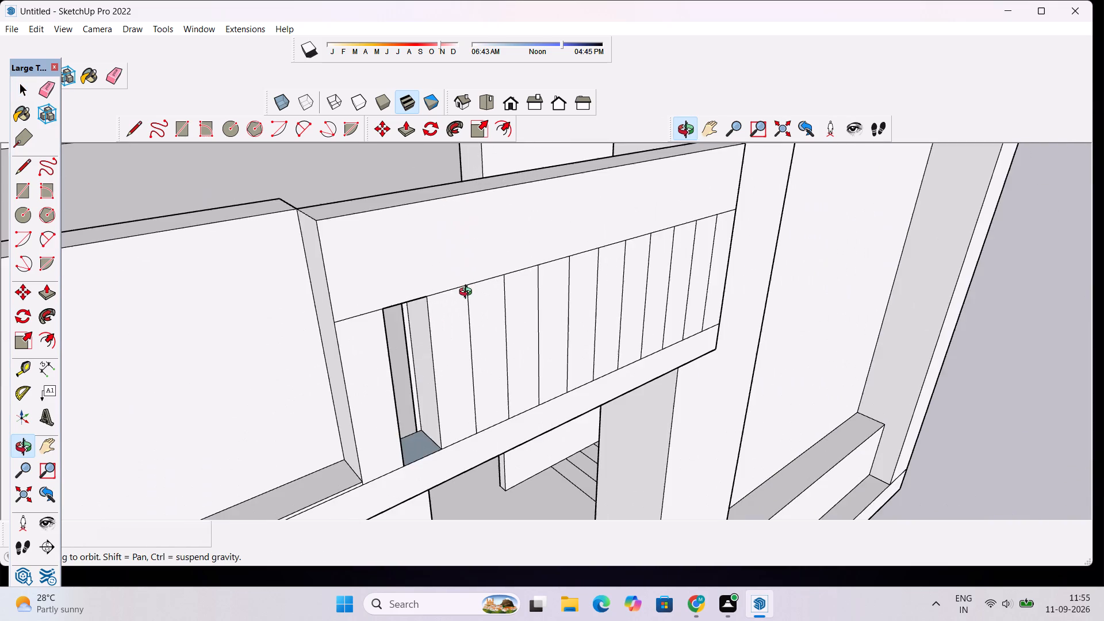
{"action": "left_click_drag", "start_coordinate": [463, 383], "coordinate": [260, 314]}
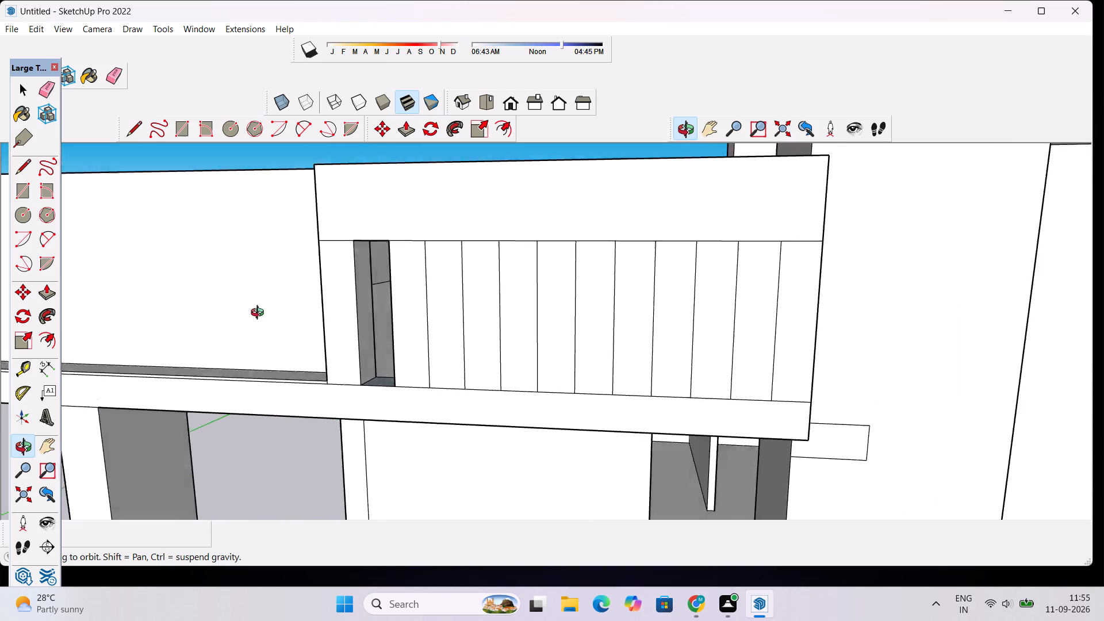
{"action": "left_click_drag", "start_coordinate": [260, 314], "coordinate": [826, 420]}
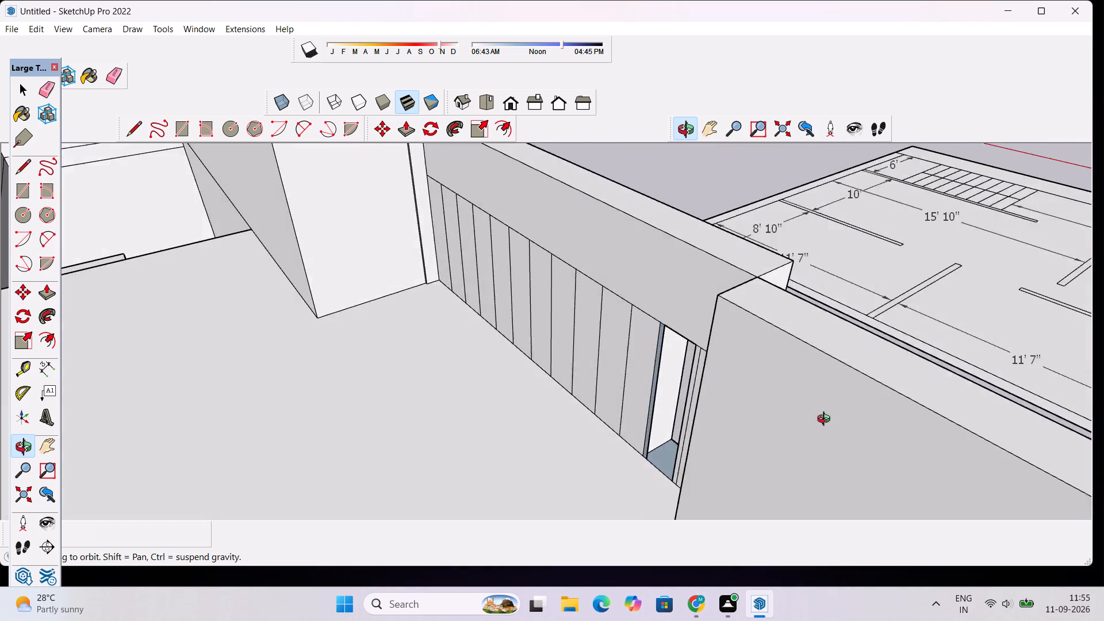
{"action": "left_click_drag", "start_coordinate": [826, 420], "coordinate": [734, 434]}
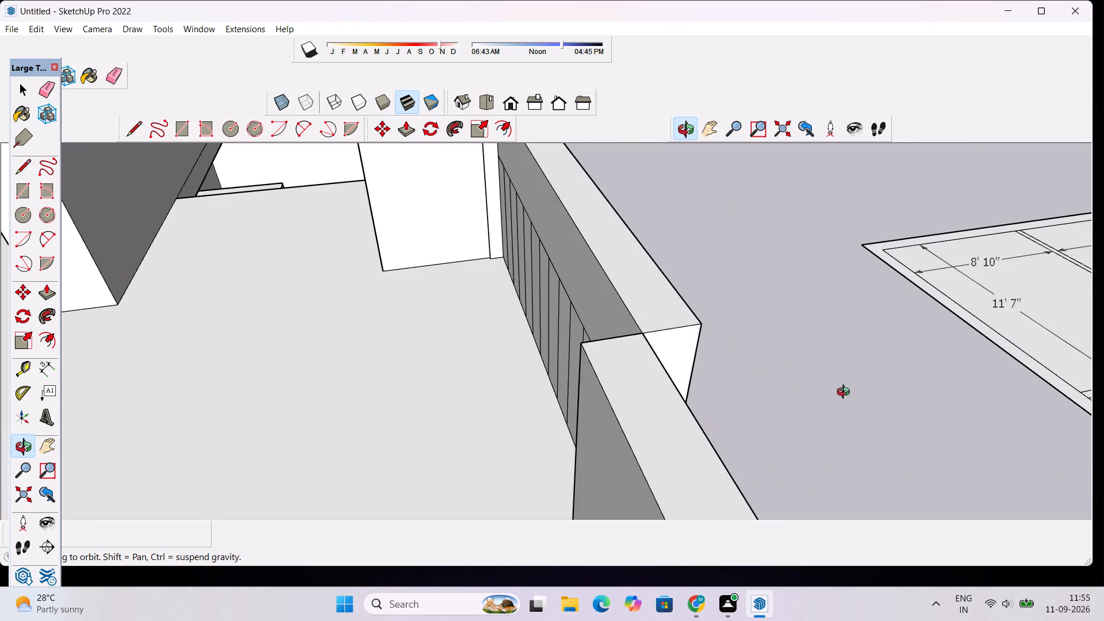
{"action": "left_click_drag", "start_coordinate": [846, 393], "coordinate": [696, 419]}
{"action": "scroll", "coordinate": [476, 436], "scroll_direction": "up", "scroll_amount": 5}
{"action": "left_click_drag", "start_coordinate": [627, 455], "coordinate": [516, 436]}
{"action": "scroll", "coordinate": [571, 431], "scroll_direction": "down", "scroll_amount": 10}
{"action": "scroll", "coordinate": [618, 423], "scroll_direction": "up", "scroll_amount": 5}
{"action": "left_click_drag", "start_coordinate": [661, 431], "coordinate": [595, 392]}
{"action": "scroll", "coordinate": [547, 363], "scroll_direction": "down", "scroll_amount": 4}
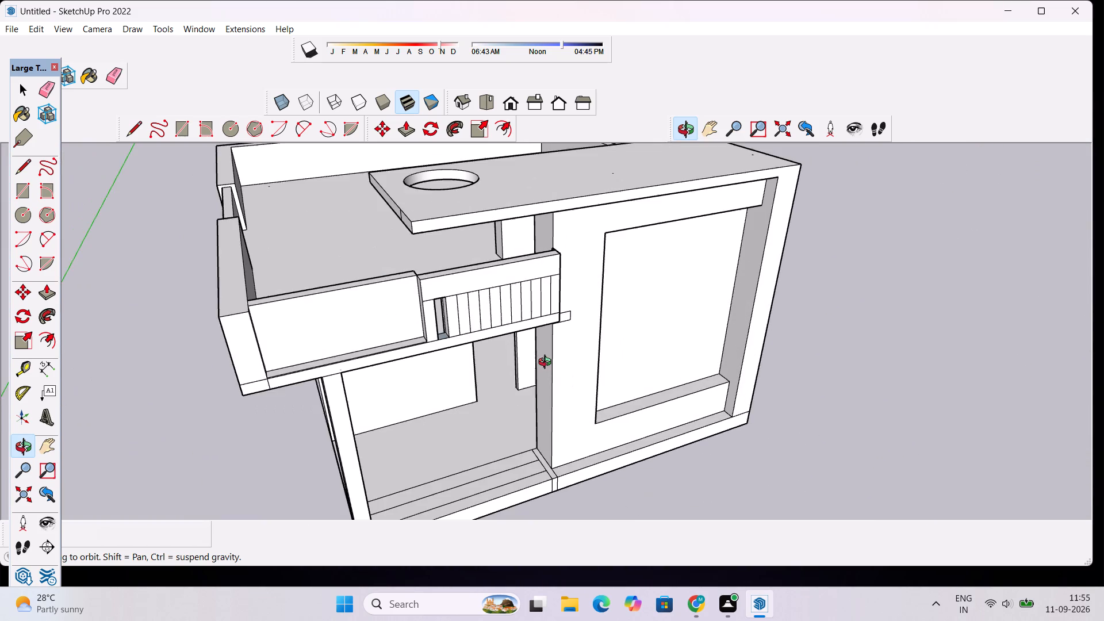
{"action": "left_click_drag", "start_coordinate": [497, 361], "coordinate": [448, 254]}
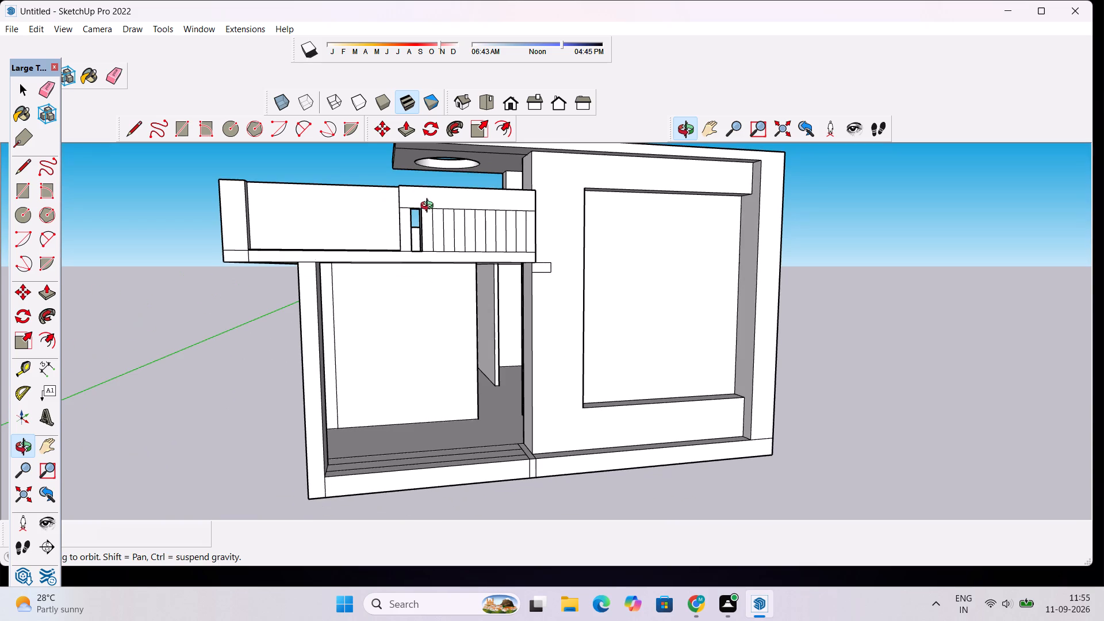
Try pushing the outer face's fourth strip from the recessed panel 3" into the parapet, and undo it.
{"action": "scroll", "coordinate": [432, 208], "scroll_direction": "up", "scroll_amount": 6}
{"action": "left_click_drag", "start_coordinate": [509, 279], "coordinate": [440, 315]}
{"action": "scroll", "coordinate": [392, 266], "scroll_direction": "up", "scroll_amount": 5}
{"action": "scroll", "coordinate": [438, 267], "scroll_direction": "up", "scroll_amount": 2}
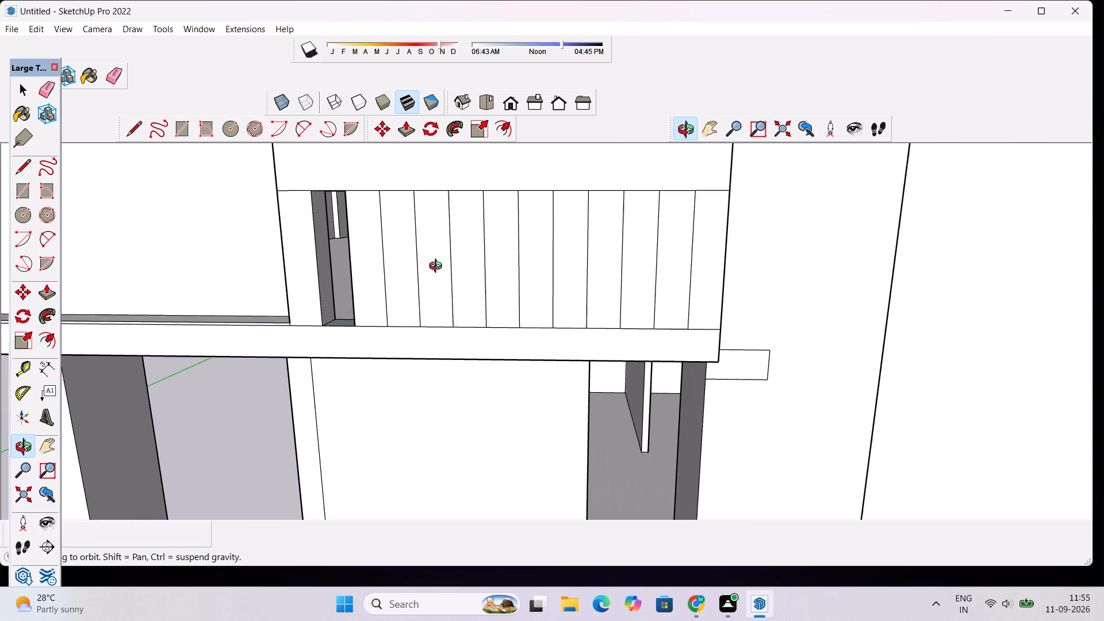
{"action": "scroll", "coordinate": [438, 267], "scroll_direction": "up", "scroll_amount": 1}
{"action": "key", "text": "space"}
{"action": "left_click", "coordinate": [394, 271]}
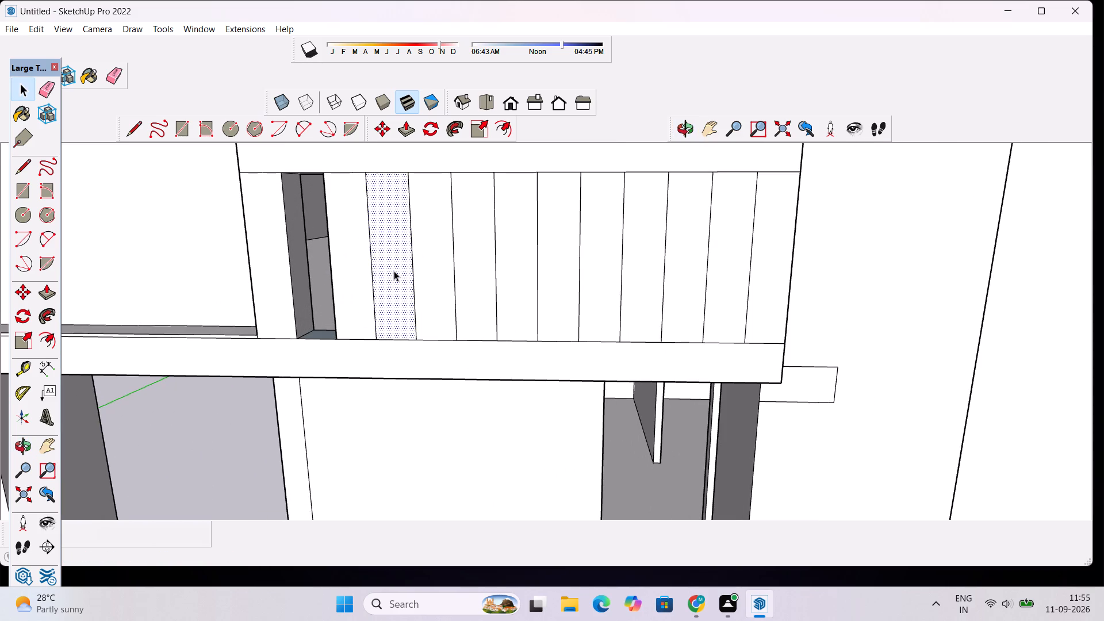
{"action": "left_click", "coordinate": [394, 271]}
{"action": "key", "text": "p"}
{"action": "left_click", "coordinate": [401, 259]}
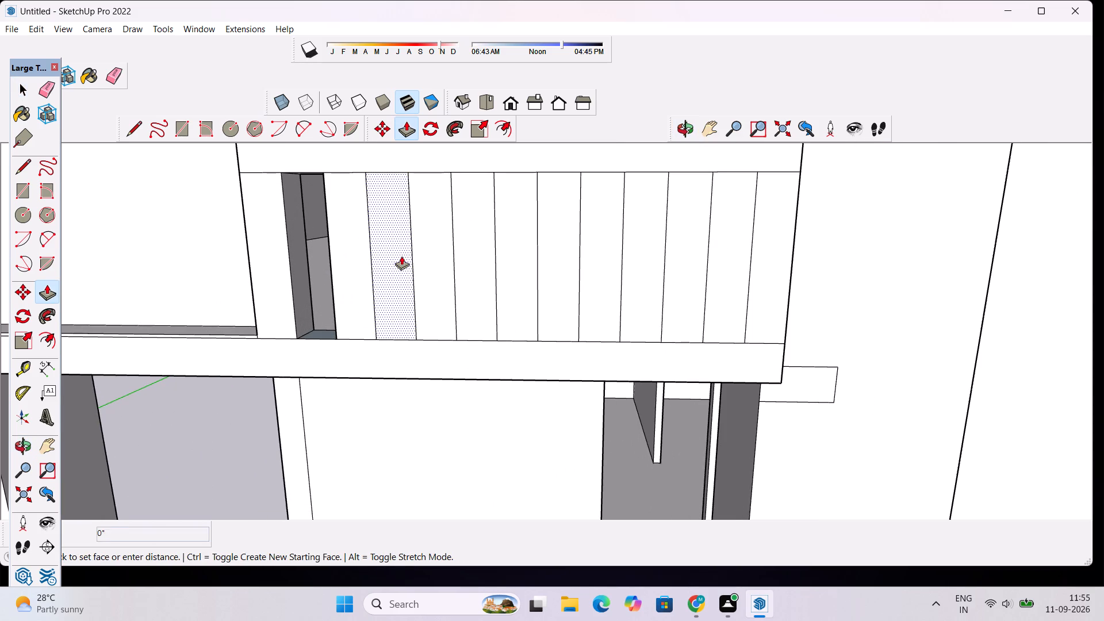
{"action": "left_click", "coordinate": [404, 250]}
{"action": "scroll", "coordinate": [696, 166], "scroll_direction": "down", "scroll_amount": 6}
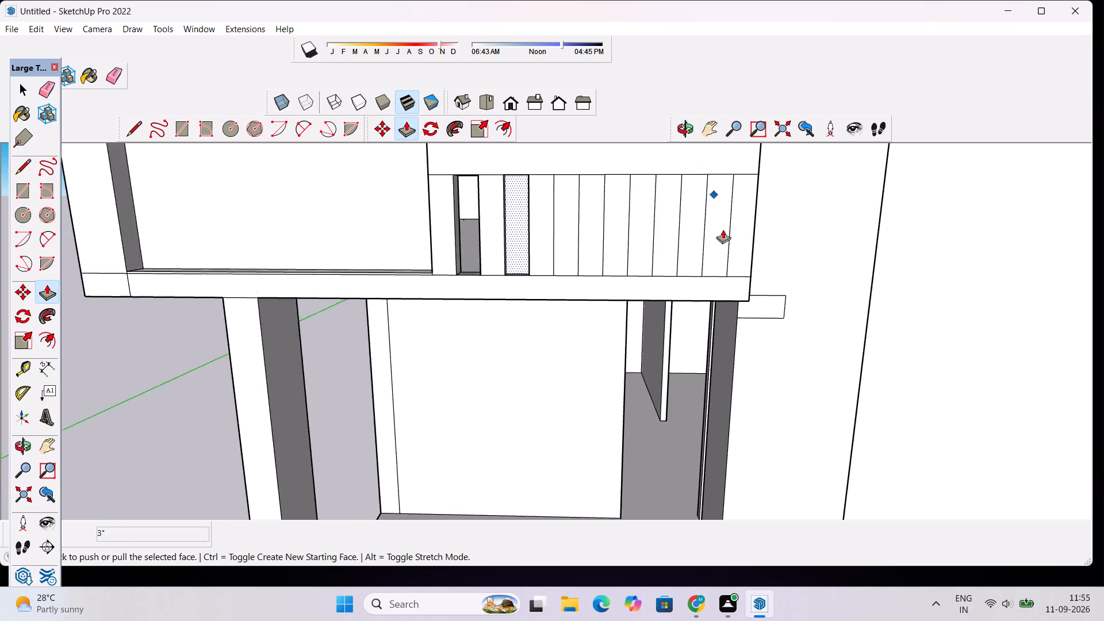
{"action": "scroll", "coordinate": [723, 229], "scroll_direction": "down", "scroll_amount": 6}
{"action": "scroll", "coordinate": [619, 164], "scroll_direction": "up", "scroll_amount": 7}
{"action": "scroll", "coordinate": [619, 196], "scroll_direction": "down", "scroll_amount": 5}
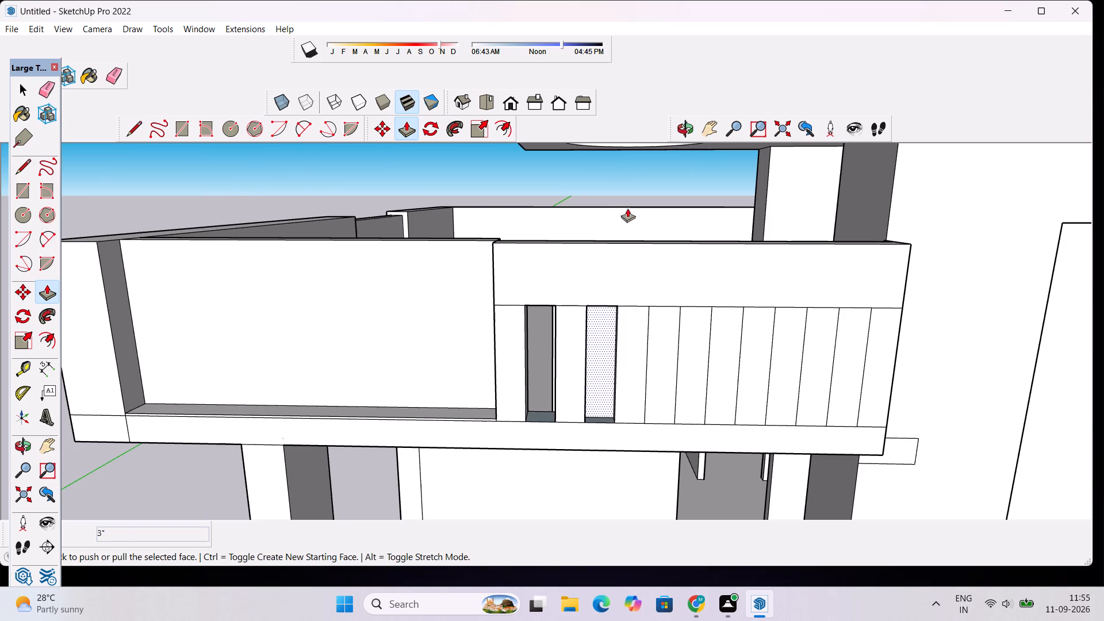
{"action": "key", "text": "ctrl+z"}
Push the outer face's fourth strip from the recessed panel 6" into the parapet.
{"action": "left_click", "coordinate": [601, 333]}
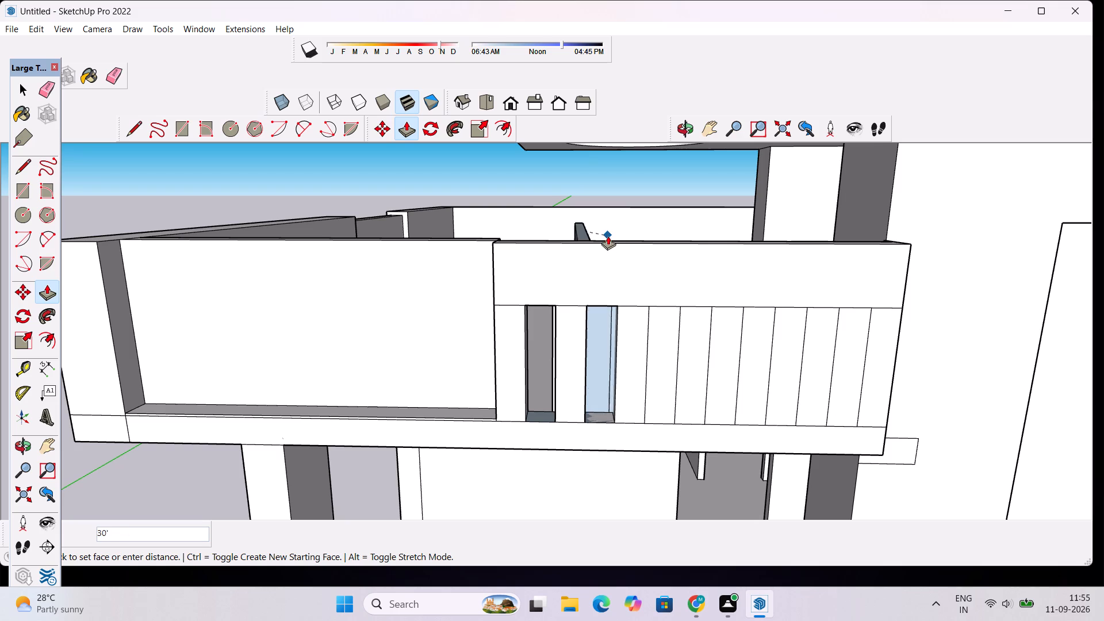
{"action": "scroll", "coordinate": [611, 240], "scroll_direction": "up", "scroll_amount": 6}
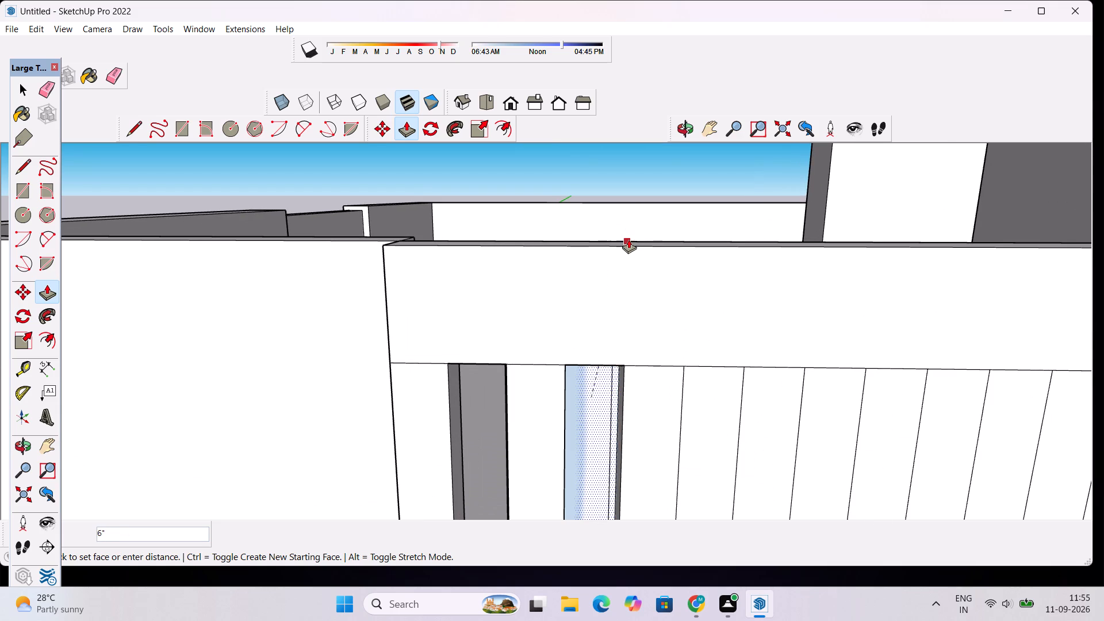
{"action": "left_click", "coordinate": [631, 239]}
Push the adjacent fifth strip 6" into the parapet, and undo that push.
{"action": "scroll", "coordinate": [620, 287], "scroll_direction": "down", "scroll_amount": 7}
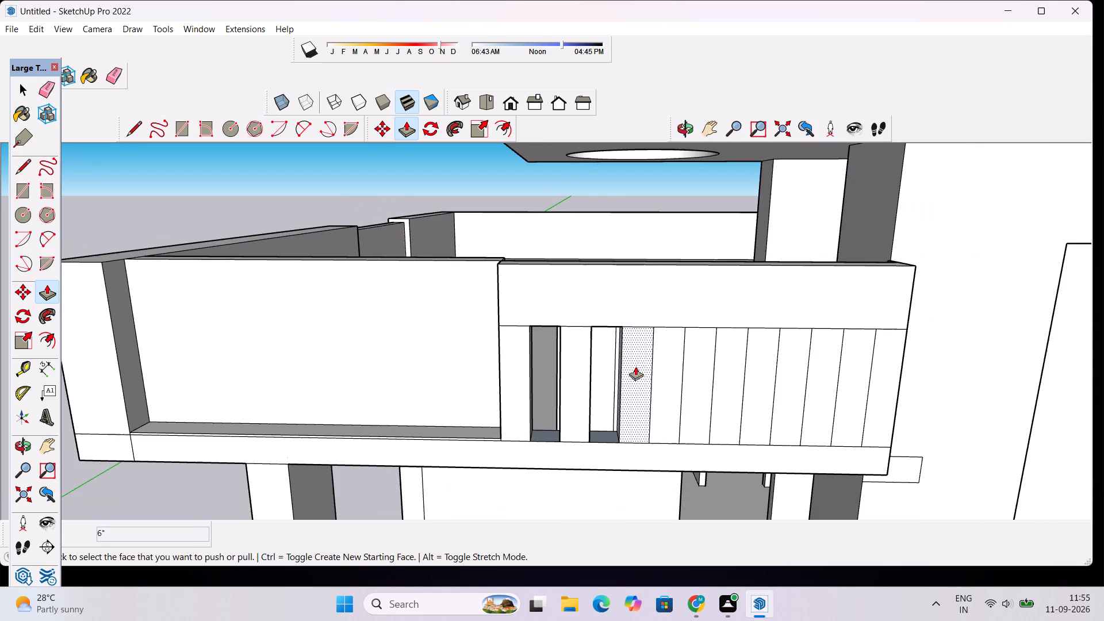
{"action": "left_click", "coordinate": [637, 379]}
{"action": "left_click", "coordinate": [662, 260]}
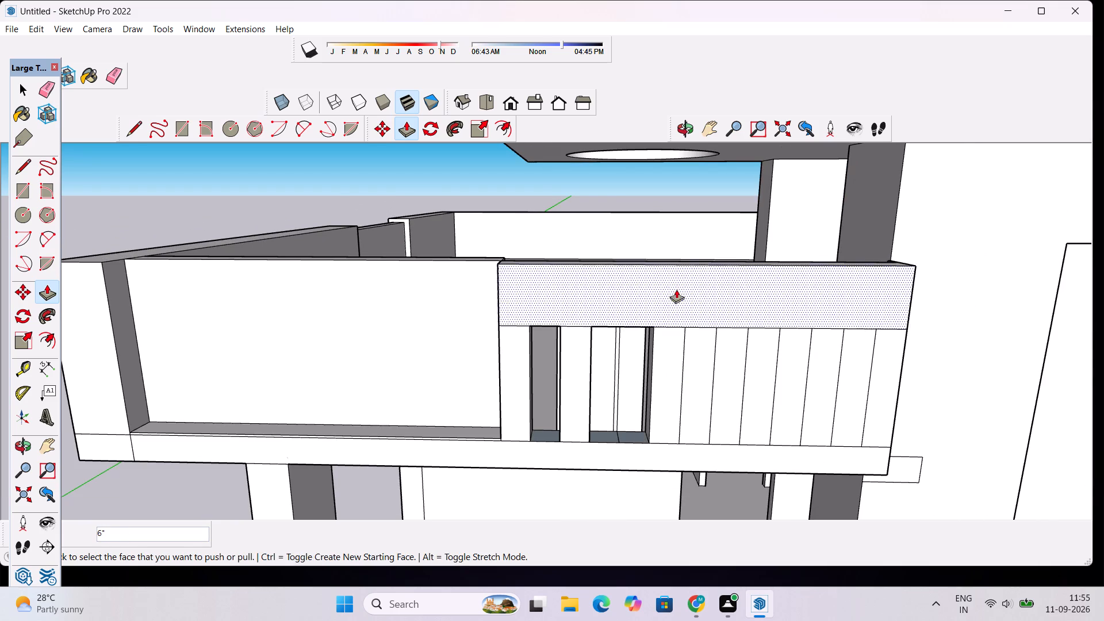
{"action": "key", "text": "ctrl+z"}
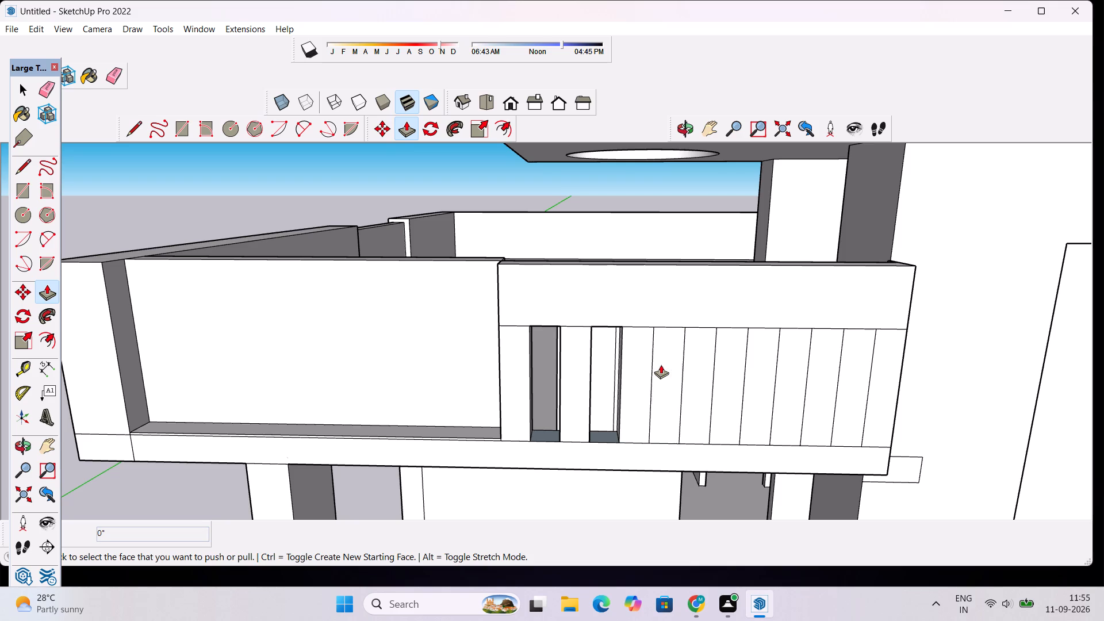
Push the outer face's sixth strip from the recessed panel 6" into the parapet, up to its inner top edge.
{"action": "left_click", "coordinate": [672, 376]}
{"action": "left_click", "coordinate": [671, 261]}
{"action": "left_click", "coordinate": [662, 379]}
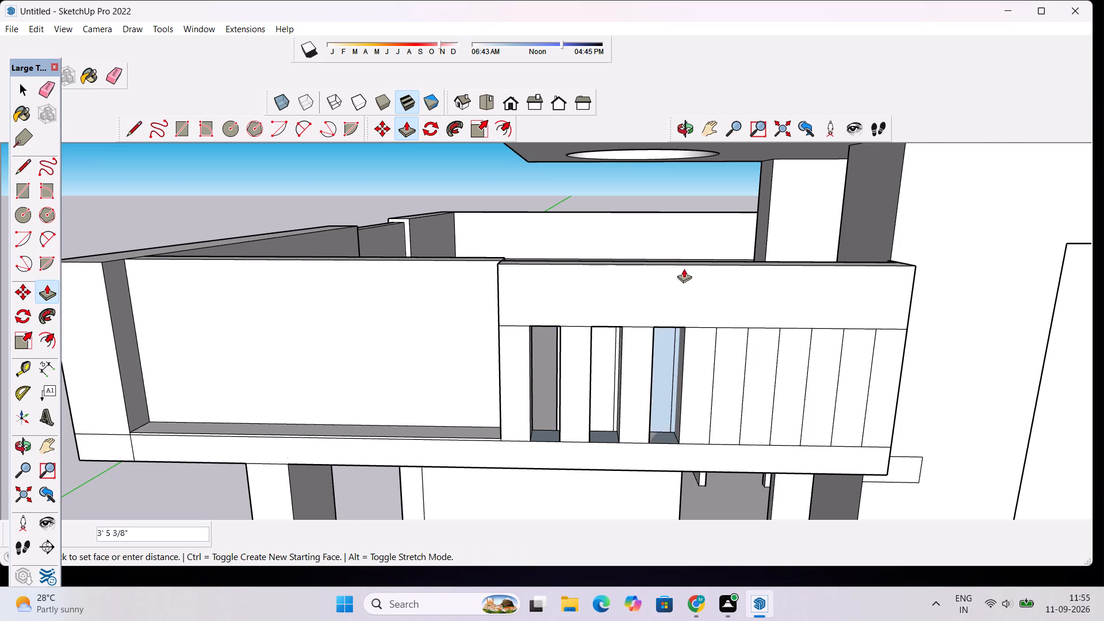
{"action": "scroll", "coordinate": [668, 263], "scroll_direction": "up", "scroll_amount": 4}
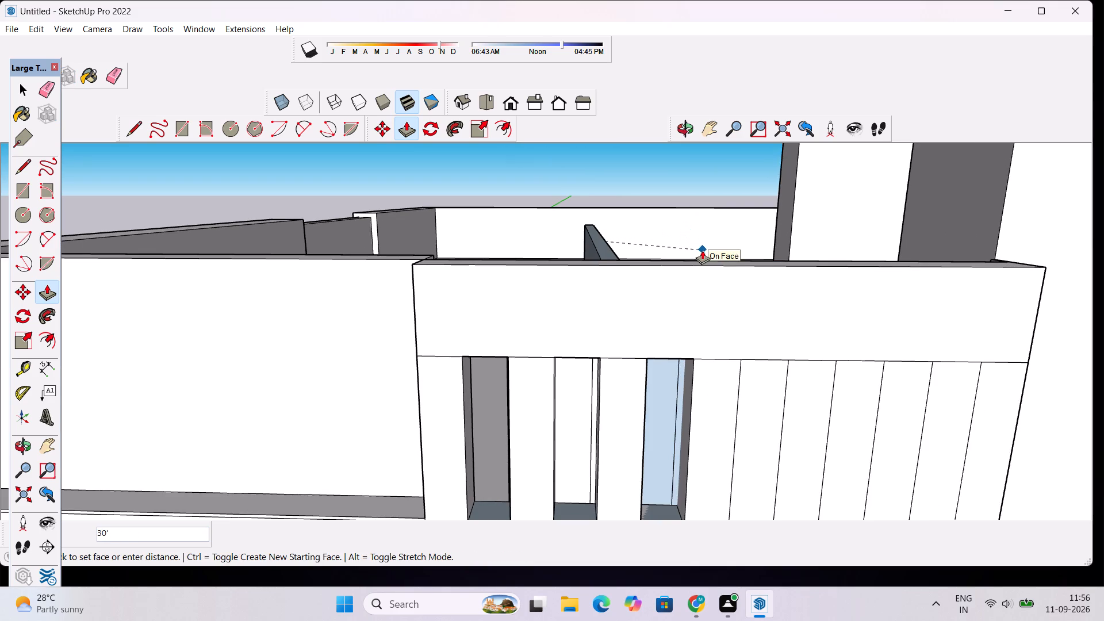
{"action": "scroll", "coordinate": [703, 251], "scroll_direction": "up", "scroll_amount": 6}
{"action": "scroll", "coordinate": [703, 251], "scroll_direction": "down", "scroll_amount": 4}
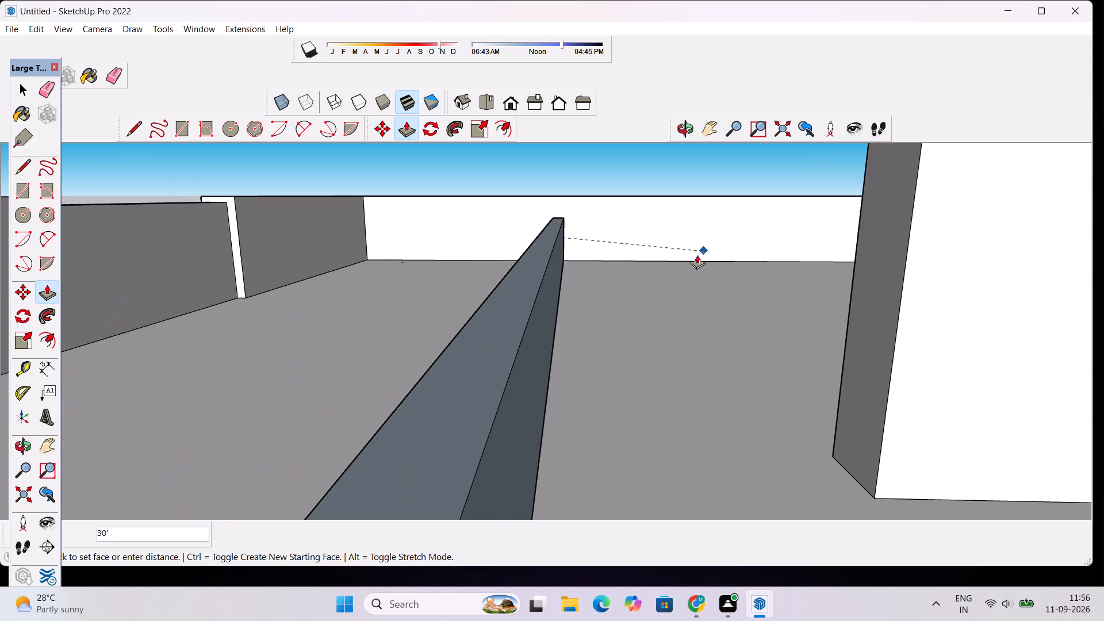
{"action": "scroll", "coordinate": [692, 259], "scroll_direction": "down", "scroll_amount": 1}
{"action": "left_click", "coordinate": [652, 296]}
Push the outer face's eighth strip from the recessed panel 6" into the parapet.
{"action": "scroll", "coordinate": [647, 239], "scroll_direction": "down", "scroll_amount": 7}
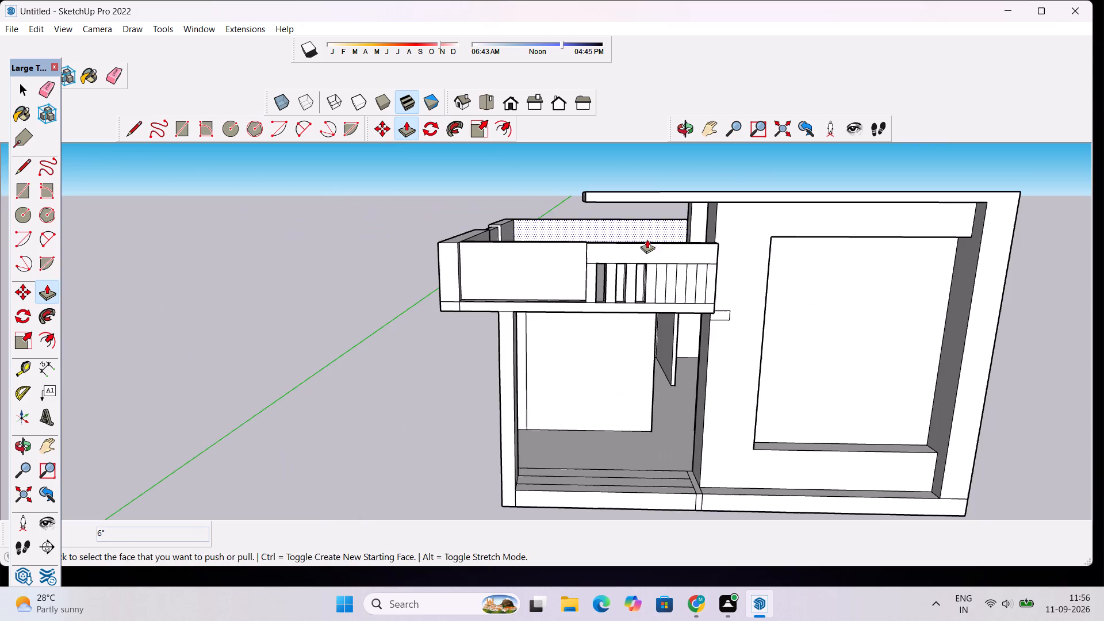
{"action": "scroll", "coordinate": [665, 278], "scroll_direction": "up", "scroll_amount": 9}
{"action": "left_click", "coordinate": [651, 278]}
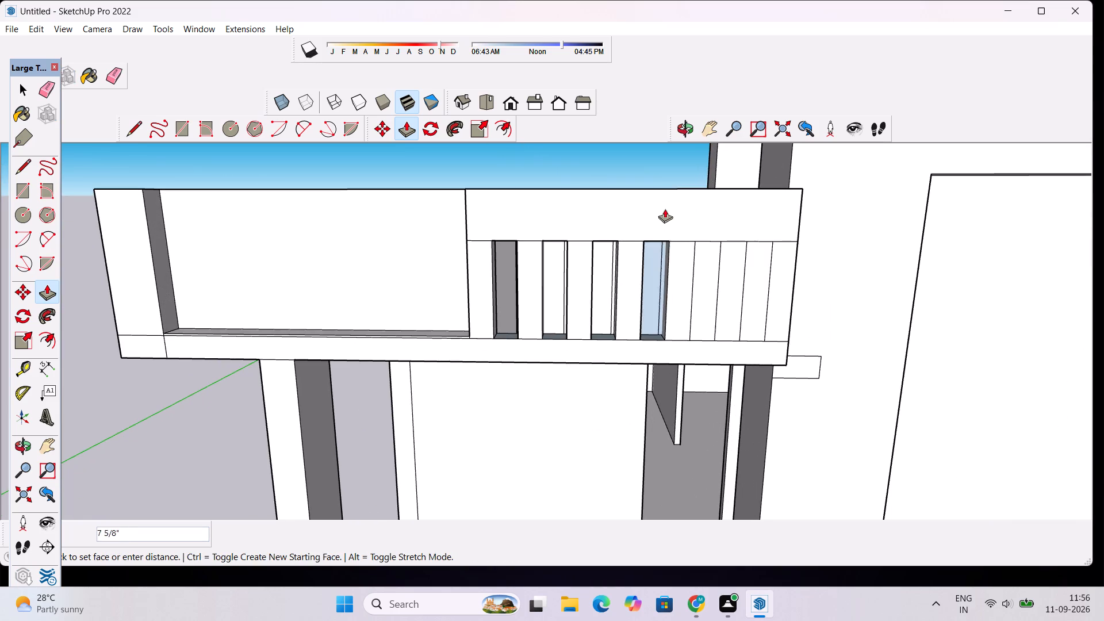
{"action": "scroll", "coordinate": [668, 174], "scroll_direction": "up", "scroll_amount": 5}
{"action": "scroll", "coordinate": [662, 252], "scroll_direction": "down", "scroll_amount": 5}
{"action": "left_click", "coordinate": [649, 345]}
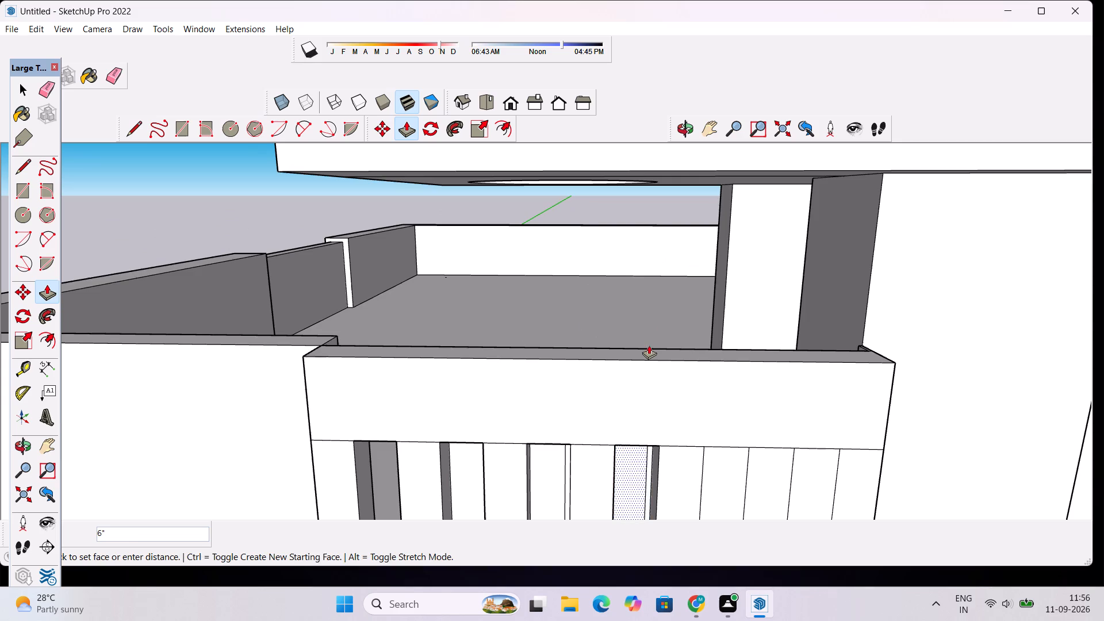
Push the outer face's tenth strip from the recessed panel 6" into the parapet.
{"action": "scroll", "coordinate": [645, 320], "scroll_direction": "down", "scroll_amount": 4}
{"action": "left_click", "coordinate": [670, 394]}
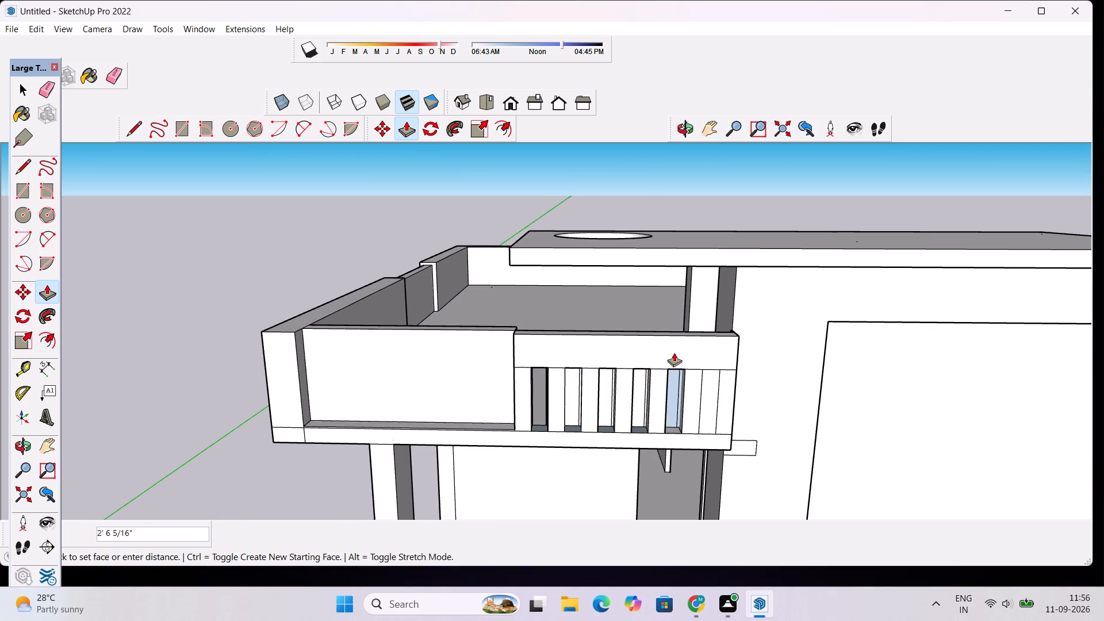
{"action": "scroll", "coordinate": [670, 332], "scroll_direction": "up", "scroll_amount": 20}
{"action": "scroll", "coordinate": [670, 332], "scroll_direction": "up", "scroll_amount": 1}
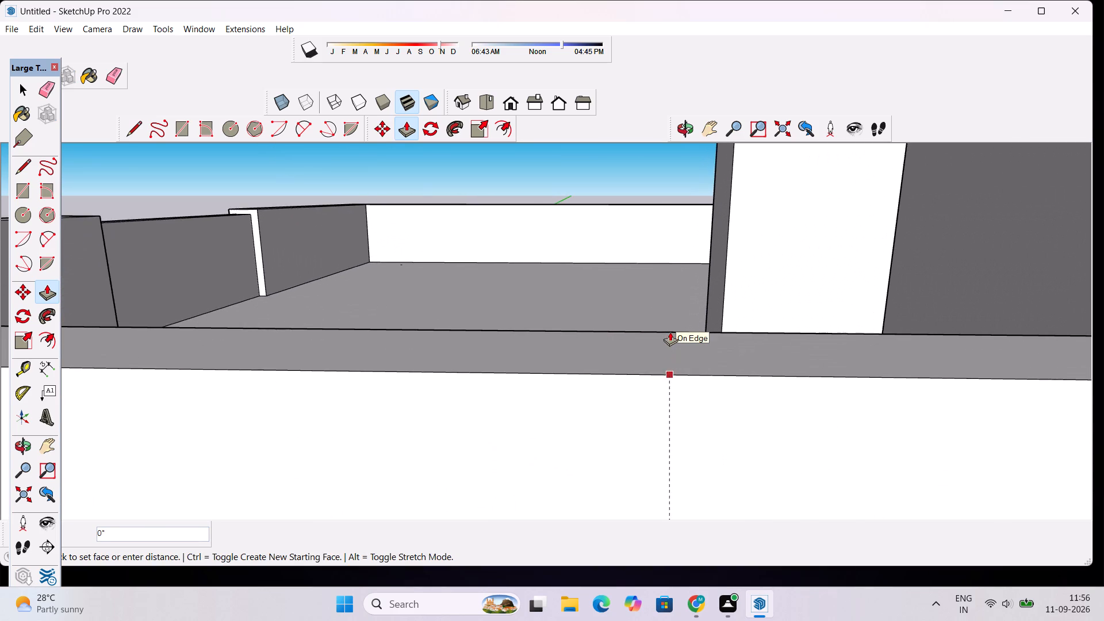
{"action": "scroll", "coordinate": [670, 332], "scroll_direction": "up", "scroll_amount": 3}
{"action": "left_click", "coordinate": [670, 331]}
Push the outer face's twelfth strip, second from the far end beside the house wall, 6" into the parapet.
{"action": "scroll", "coordinate": [666, 305], "scroll_direction": "down", "scroll_amount": 7}
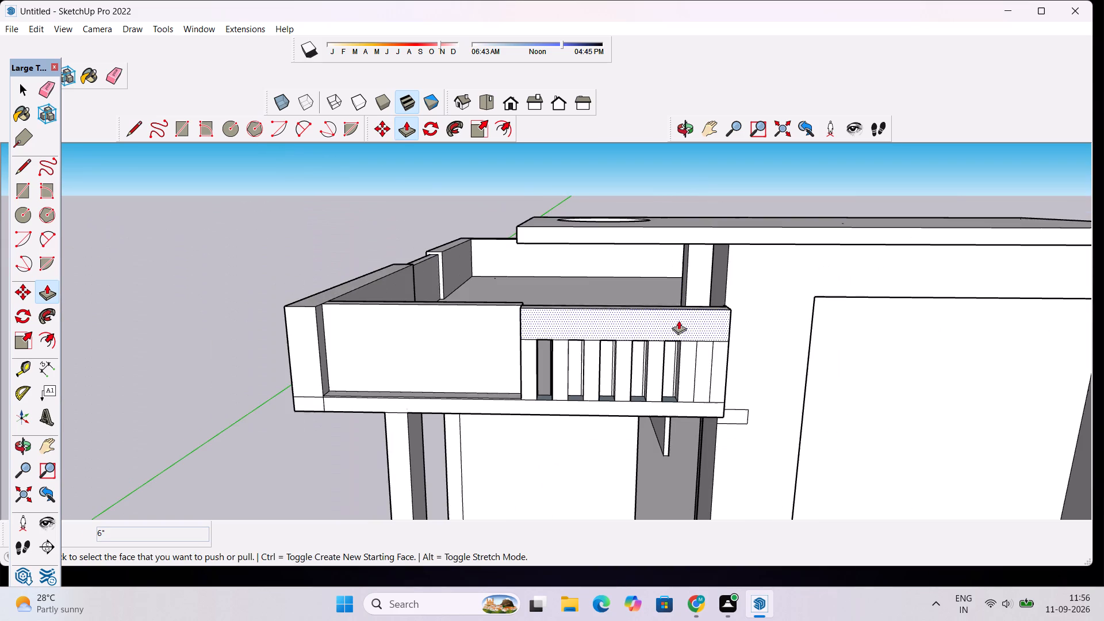
{"action": "scroll", "coordinate": [702, 363], "scroll_direction": "up", "scroll_amount": 3}
{"action": "left_click", "coordinate": [702, 363]}
{"action": "scroll", "coordinate": [709, 288], "scroll_direction": "up", "scroll_amount": 4}
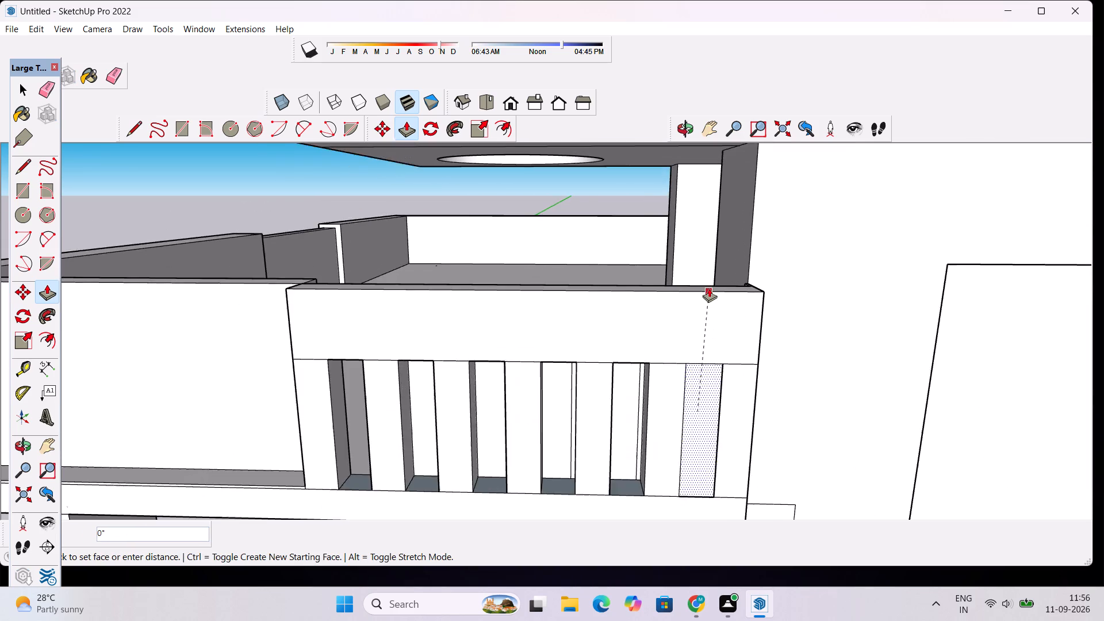
{"action": "scroll", "coordinate": [709, 288], "scroll_direction": "up", "scroll_amount": 6}
{"action": "left_click", "coordinate": [722, 297]}
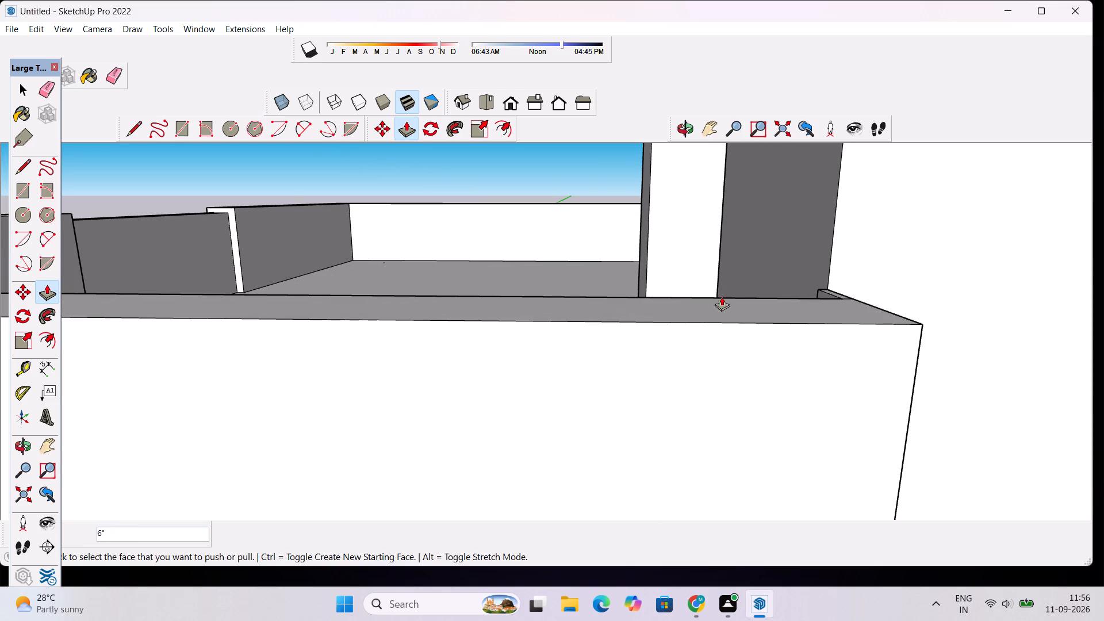
Delete the five leftover faces closing the pushed strips on the parapet's inner side to cut the openings through.
{"action": "scroll", "coordinate": [723, 235], "scroll_direction": "down", "scroll_amount": 6}
{"action": "left_click", "coordinate": [685, 132]}
{"action": "left_click_drag", "start_coordinate": [497, 244], "coordinate": [646, 274]}
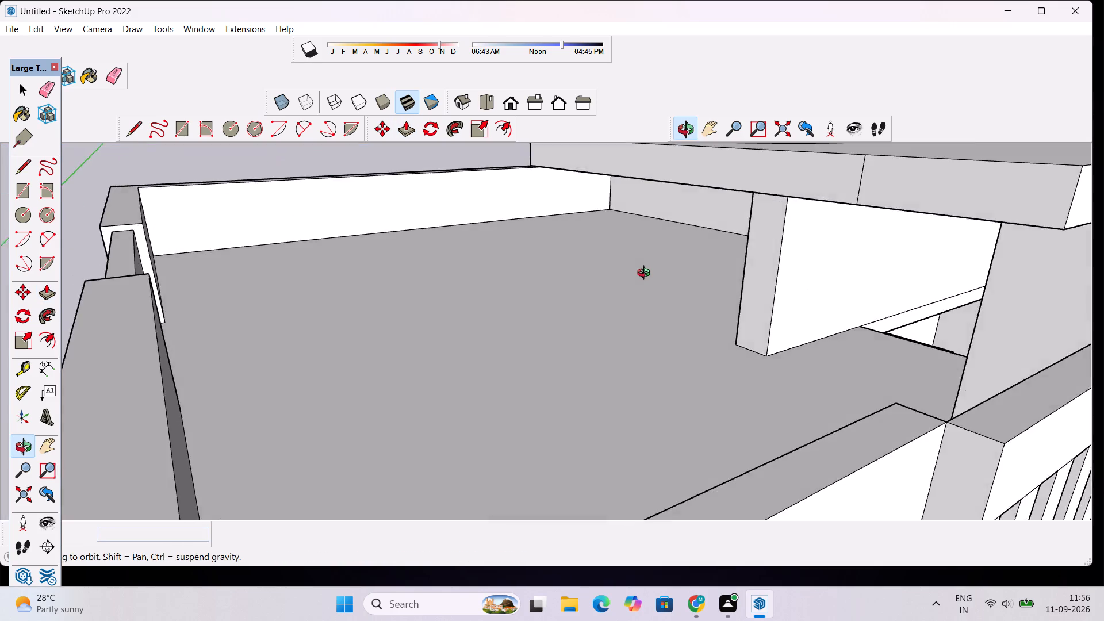
{"action": "scroll", "coordinate": [646, 274], "scroll_direction": "down", "scroll_amount": 6}
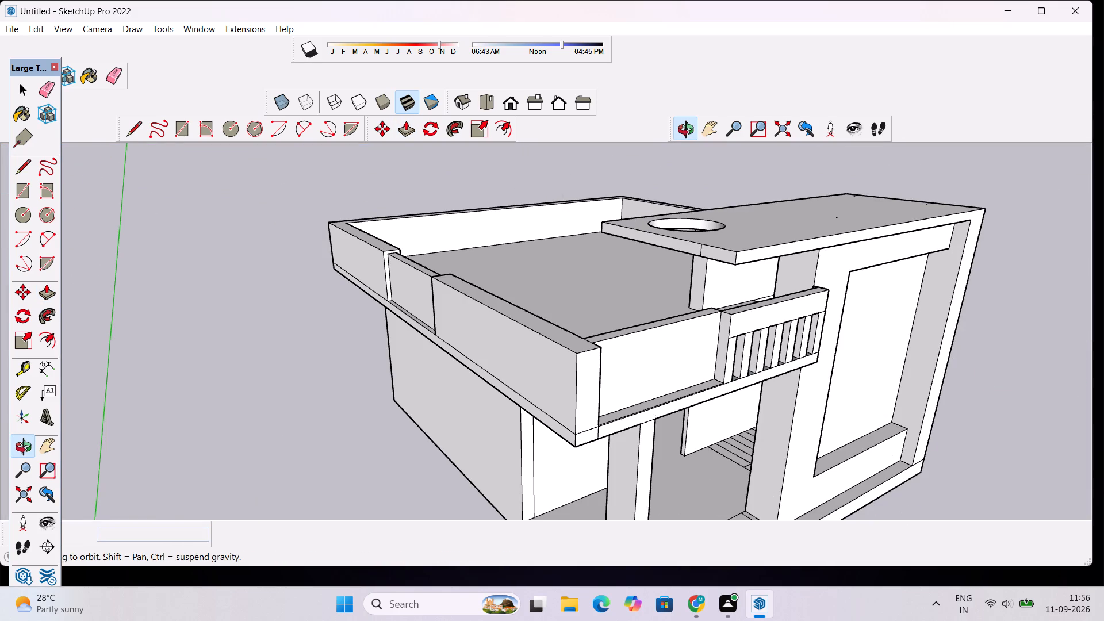
{"action": "left_click_drag", "start_coordinate": [724, 335], "coordinate": [1076, 392]}
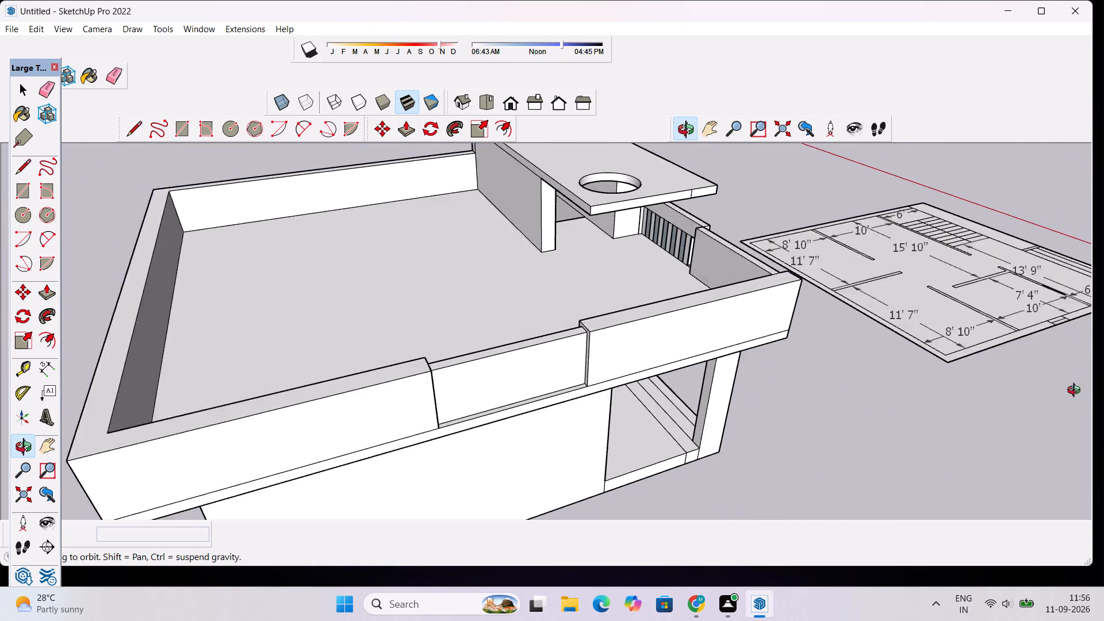
{"action": "left_click_drag", "start_coordinate": [1076, 392], "coordinate": [1093, 390]}
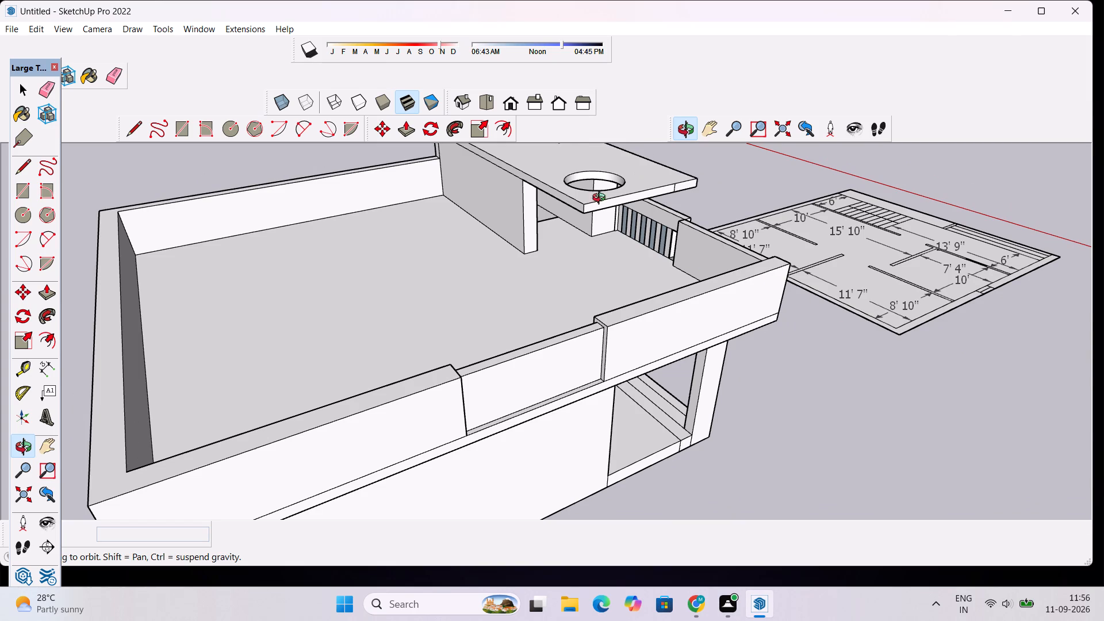
{"action": "scroll", "coordinate": [680, 231], "scroll_direction": "up", "scroll_amount": 20}
{"action": "scroll", "coordinate": [680, 231], "scroll_direction": "up", "scroll_amount": 3}
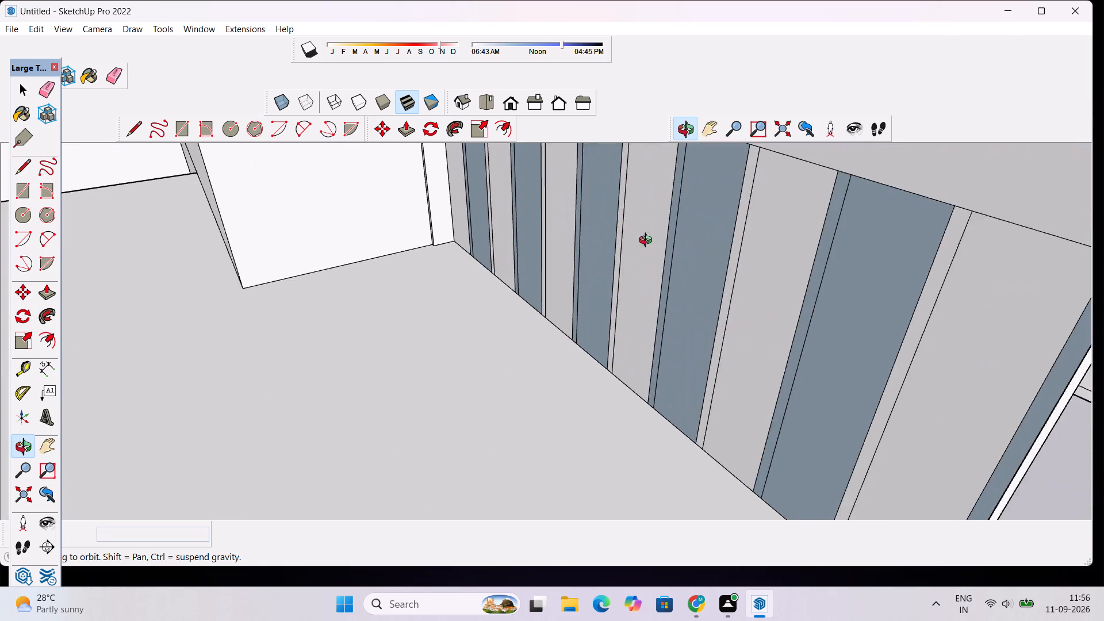
{"action": "left_click_drag", "start_coordinate": [676, 283], "coordinate": [760, 286]}
{"action": "scroll", "coordinate": [835, 282], "scroll_direction": "down", "scroll_amount": 6}
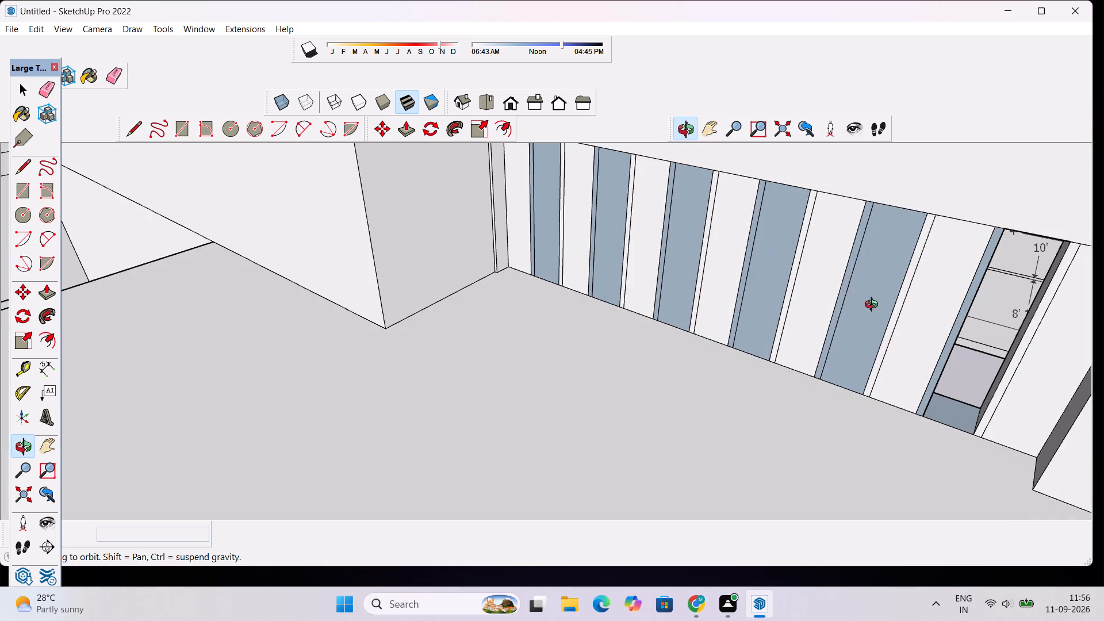
{"action": "key", "text": "space"}
{"action": "left_click", "coordinate": [874, 306]}
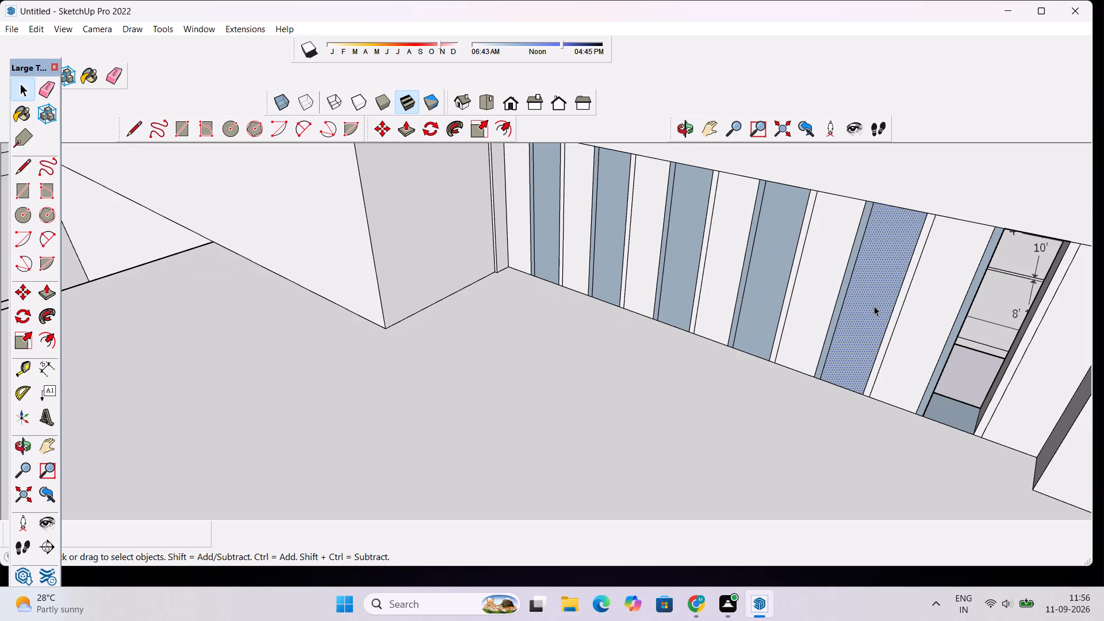
{"action": "key", "text": "Delete"}
{"action": "left_click", "coordinate": [765, 256]}
{"action": "key", "text": "Delete"}
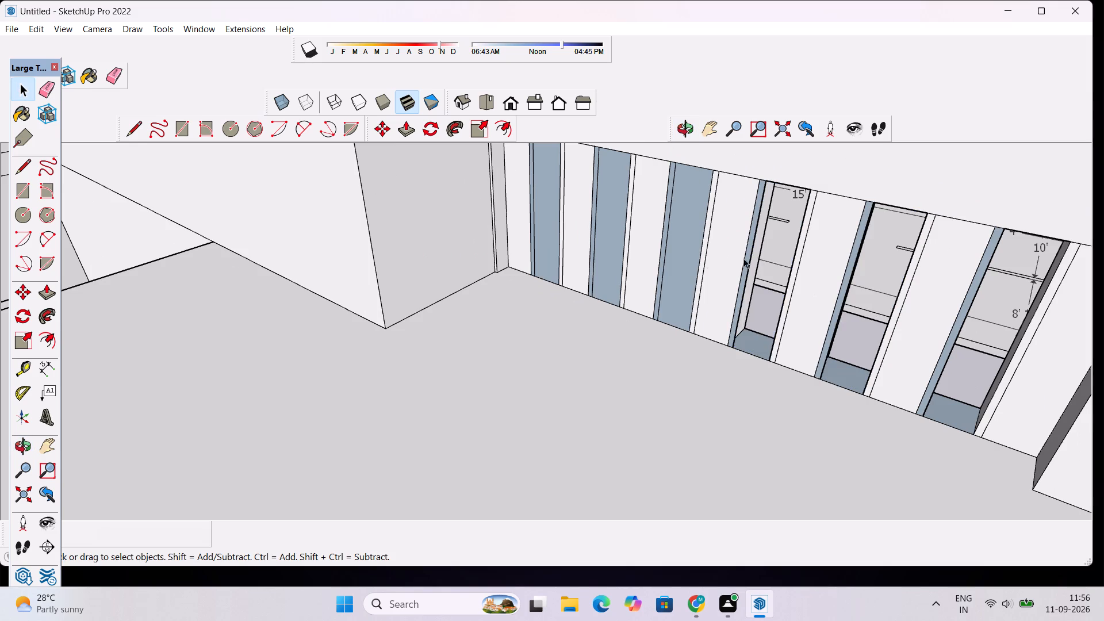
{"action": "left_click", "coordinate": [692, 235]}
{"action": "key", "text": "Delete"}
{"action": "left_click", "coordinate": [619, 216]}
{"action": "key", "text": "Delete"}
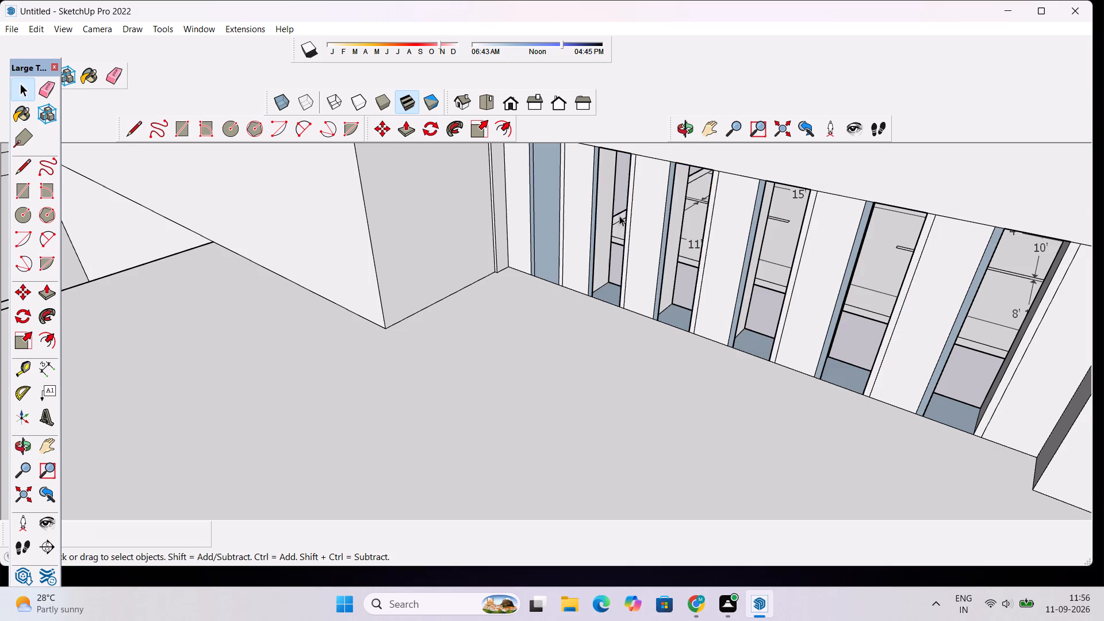
{"action": "left_click", "coordinate": [547, 206]}
{"action": "key", "text": "Delete"}
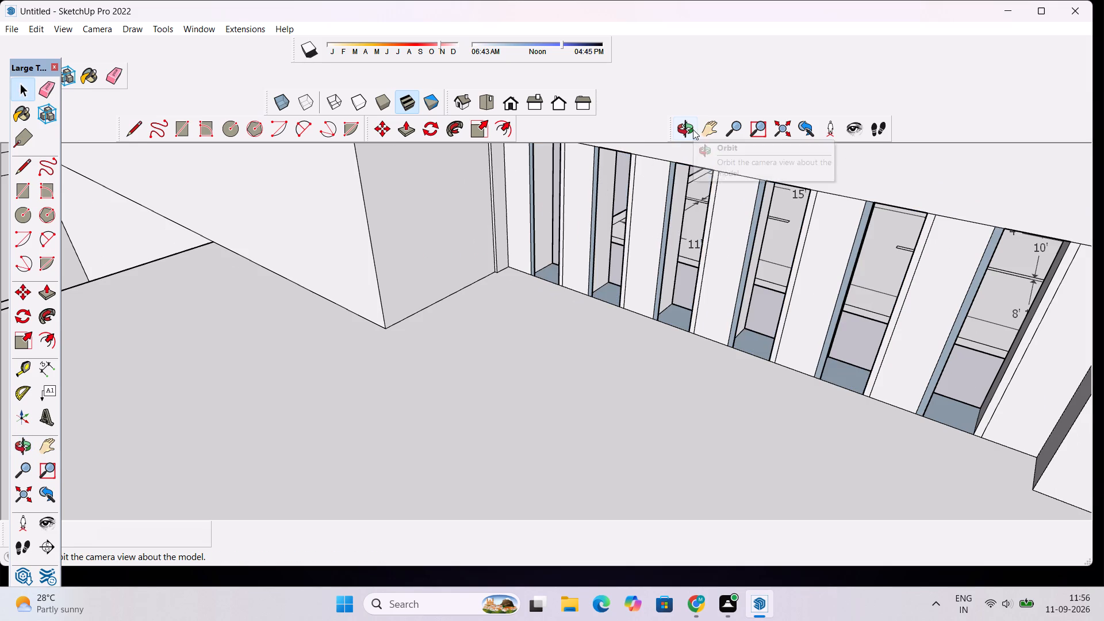
Examine the row of cut openings and slats from the parapet's inner side.
{"action": "left_click", "coordinate": [693, 129]}
{"action": "left_click_drag", "start_coordinate": [711, 254], "coordinate": [565, 227]}
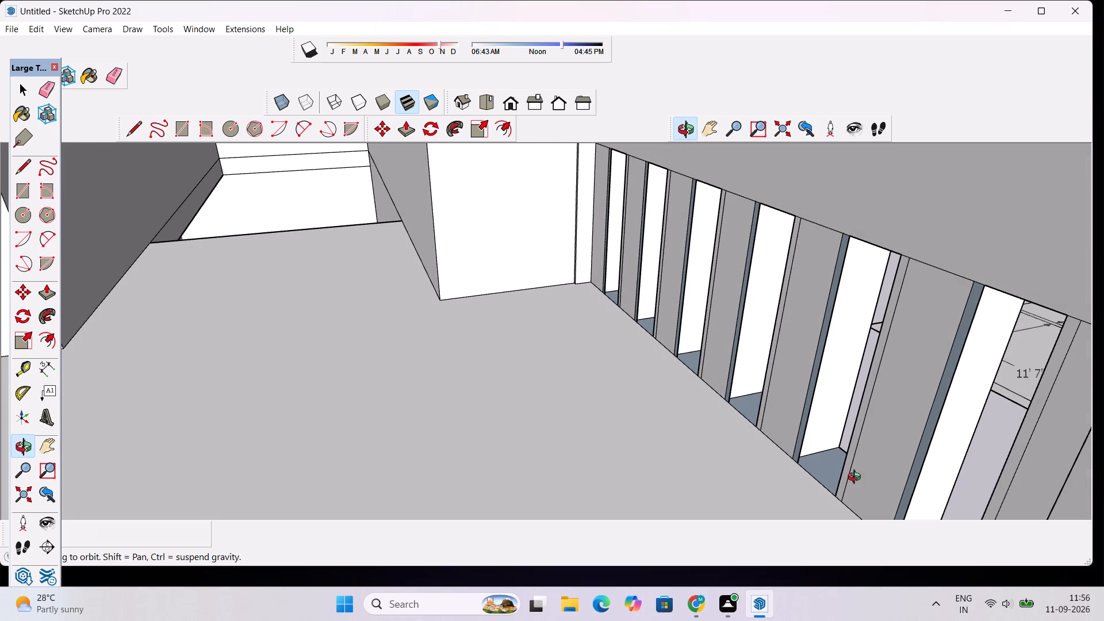
{"action": "scroll", "coordinate": [791, 443], "scroll_direction": "up", "scroll_amount": 1}
{"action": "left_click_drag", "start_coordinate": [770, 419], "coordinate": [1025, 398]}
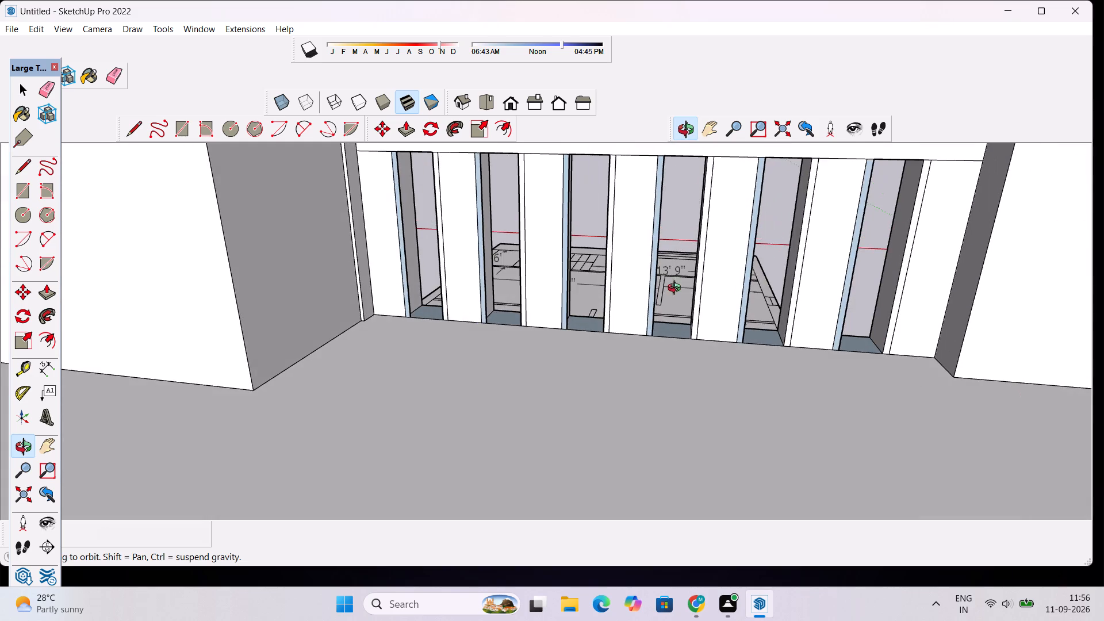
{"action": "left_click_drag", "start_coordinate": [698, 277], "coordinate": [489, 315]}
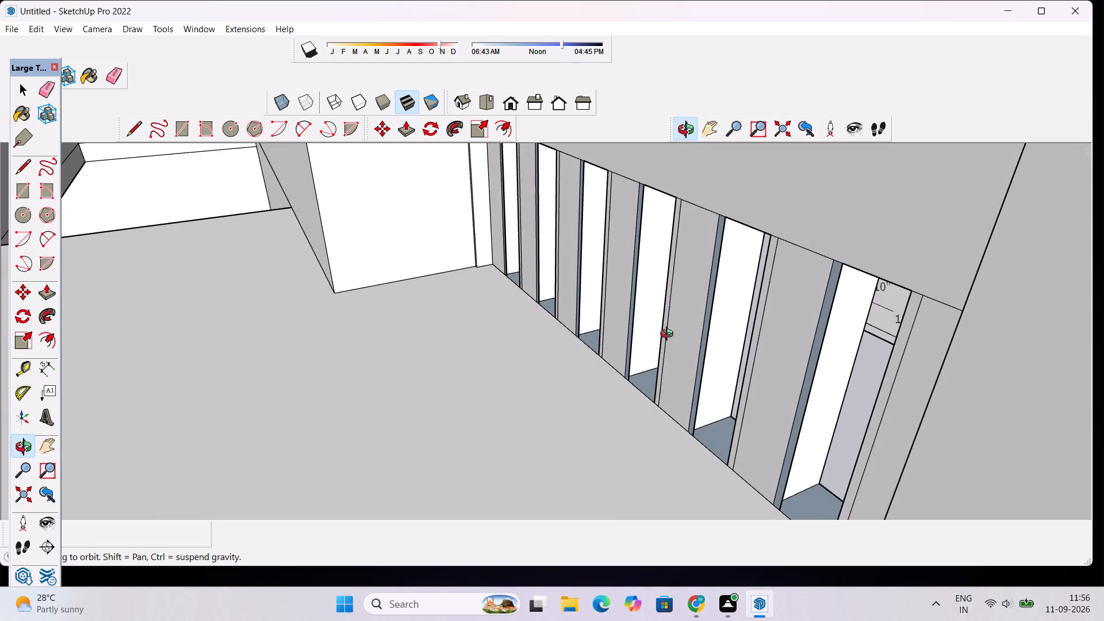
Erase the inner vertical edge of the protruding side sliver at five balcony parapet openings, all except the one nearest the parapet's free end.
{"action": "scroll", "coordinate": [747, 231], "scroll_direction": "up", "scroll_amount": 9}
{"action": "key", "text": "space"}
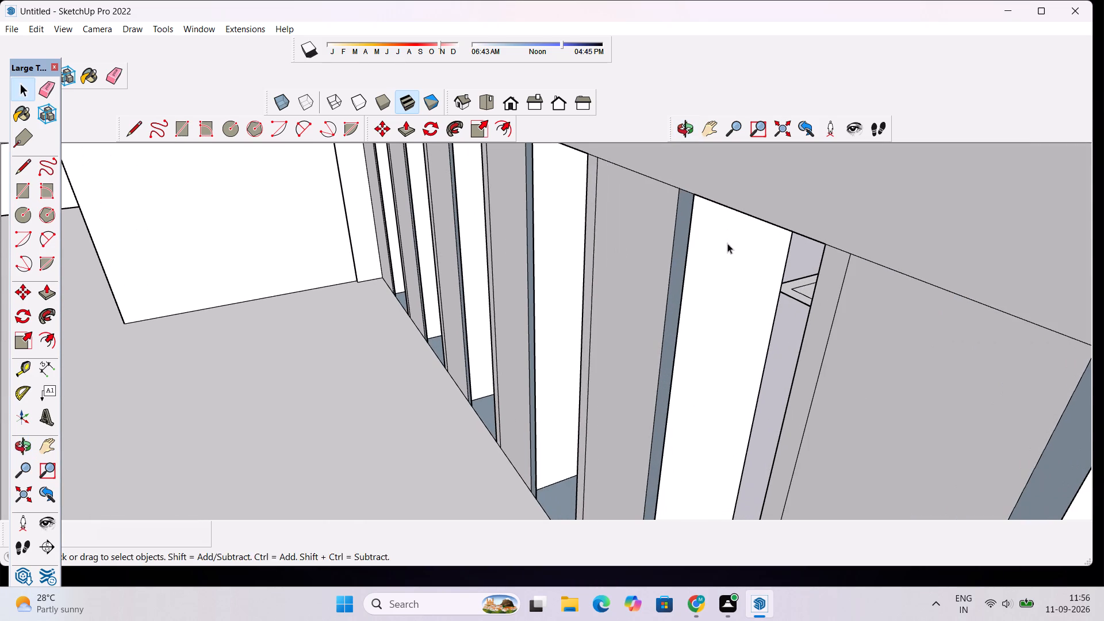
{"action": "key", "text": "e"}
{"action": "left_click", "coordinate": [687, 259]}
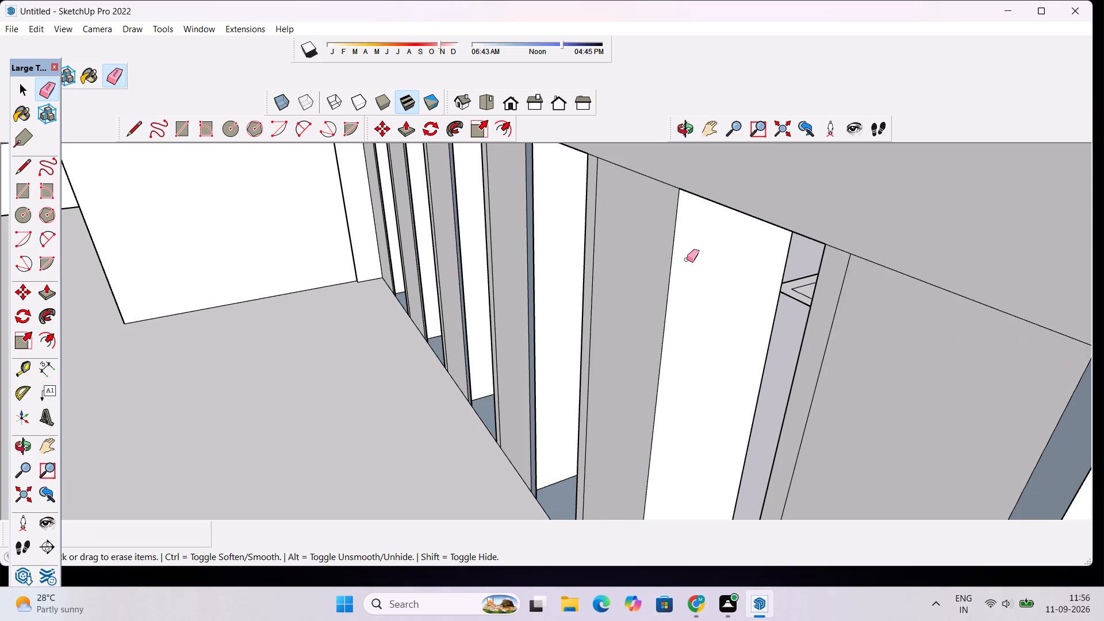
{"action": "scroll", "coordinate": [692, 270], "scroll_direction": "down", "scroll_amount": 4}
{"action": "scroll", "coordinate": [574, 202], "scroll_direction": "up", "scroll_amount": 4}
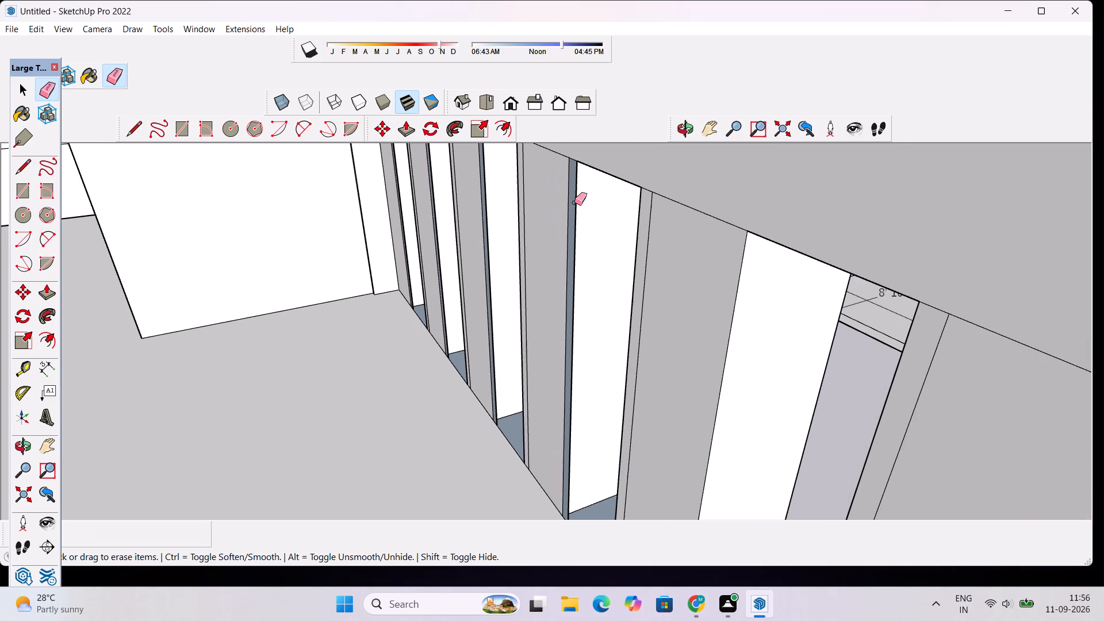
{"action": "left_click", "coordinate": [575, 209]}
{"action": "scroll", "coordinate": [605, 244], "scroll_direction": "down", "scroll_amount": 5}
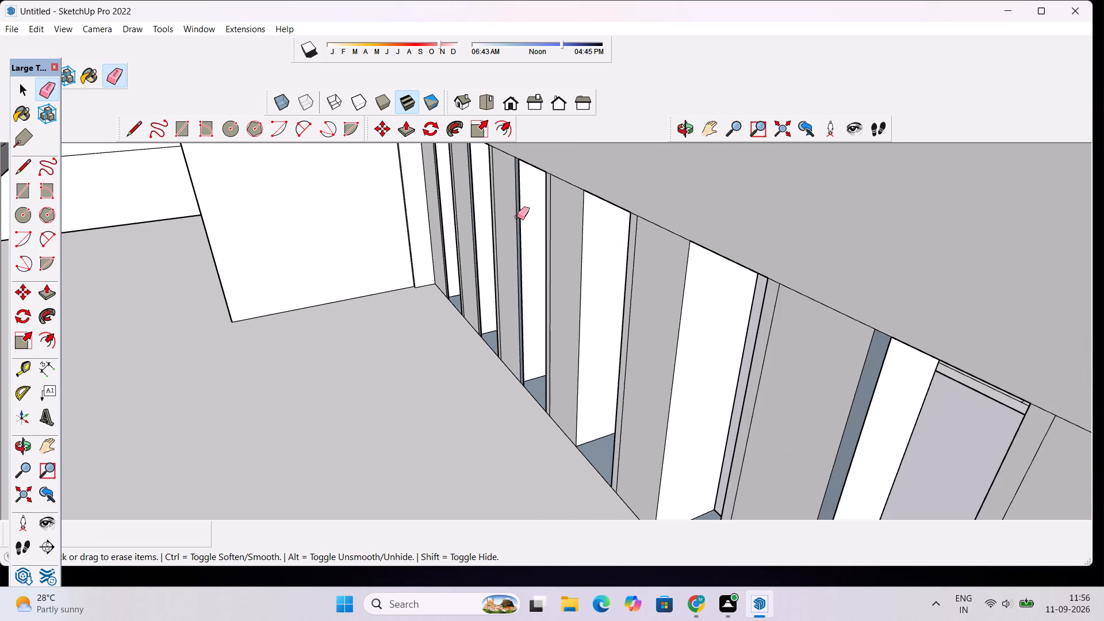
{"action": "scroll", "coordinate": [515, 213], "scroll_direction": "up", "scroll_amount": 9}
{"action": "left_click", "coordinate": [527, 200]}
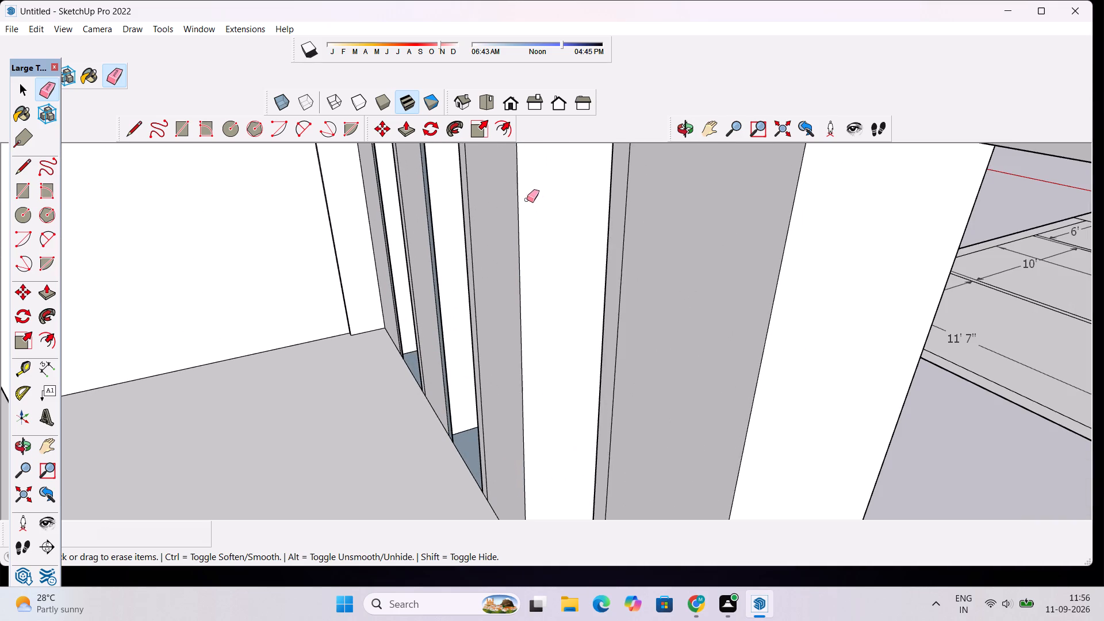
{"action": "left_click", "coordinate": [429, 207]}
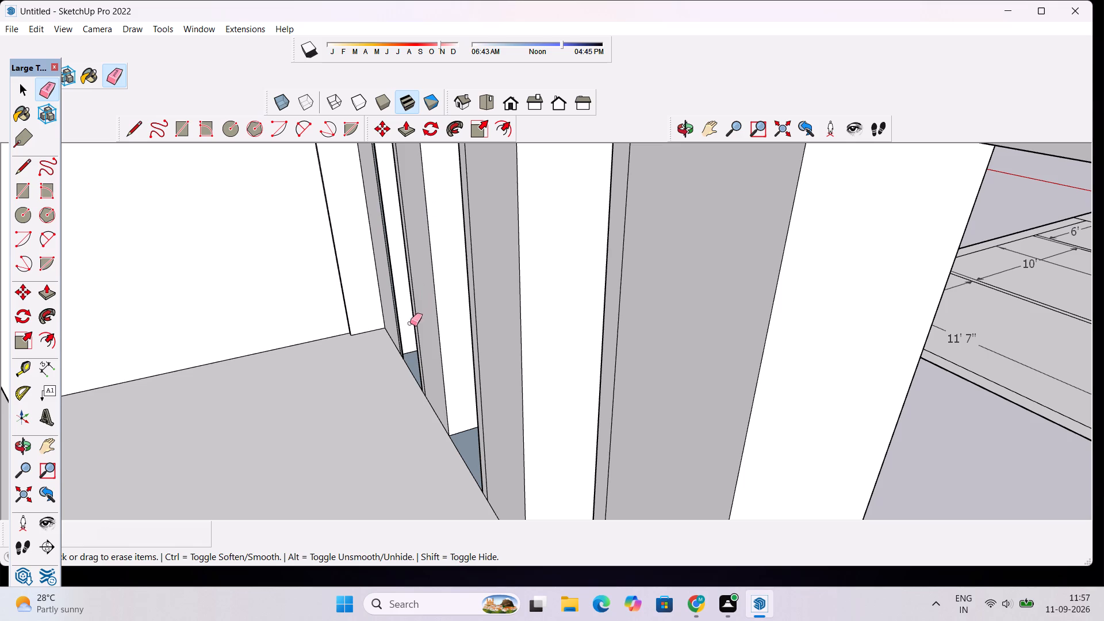
{"action": "scroll", "coordinate": [400, 352], "scroll_direction": "up", "scroll_amount": 11}
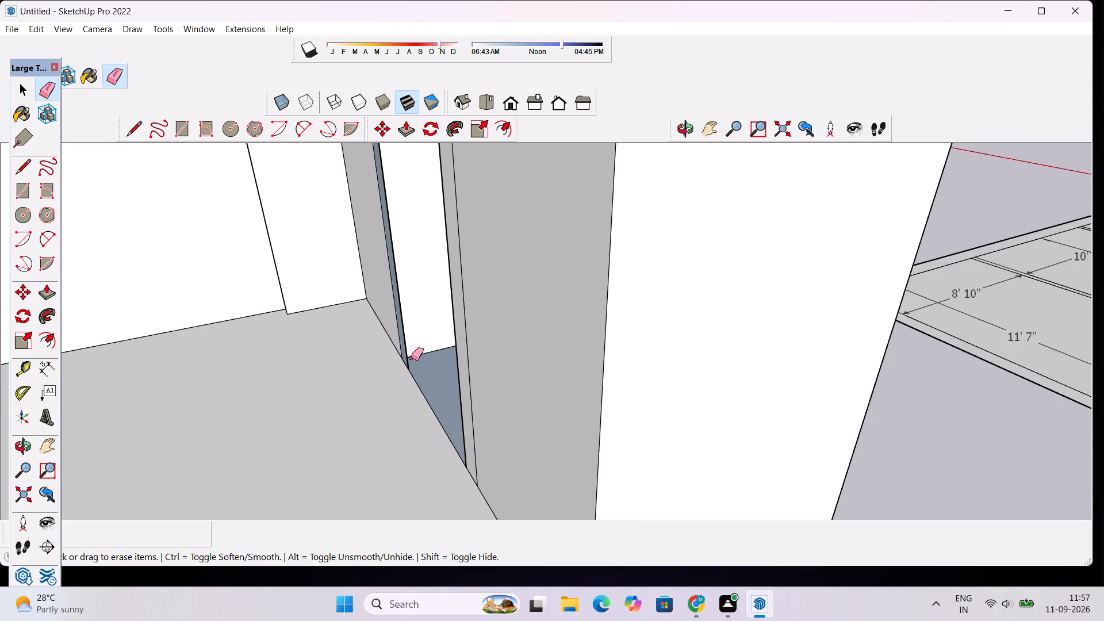
{"action": "left_click", "coordinate": [408, 354]}
Erase the extra vertical edges on the slats' inner faces, along the opposite side of the same five parapet openings.
{"action": "scroll", "coordinate": [408, 332], "scroll_direction": "down", "scroll_amount": 6}
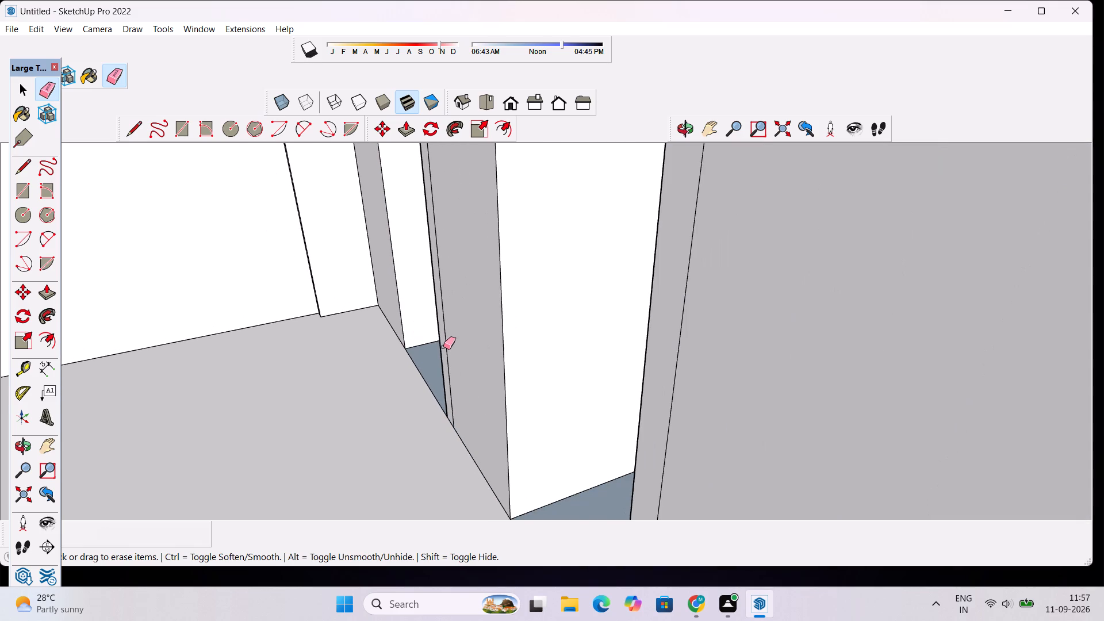
{"action": "left_click", "coordinate": [447, 350]}
{"action": "scroll", "coordinate": [449, 329], "scroll_direction": "down", "scroll_amount": 9}
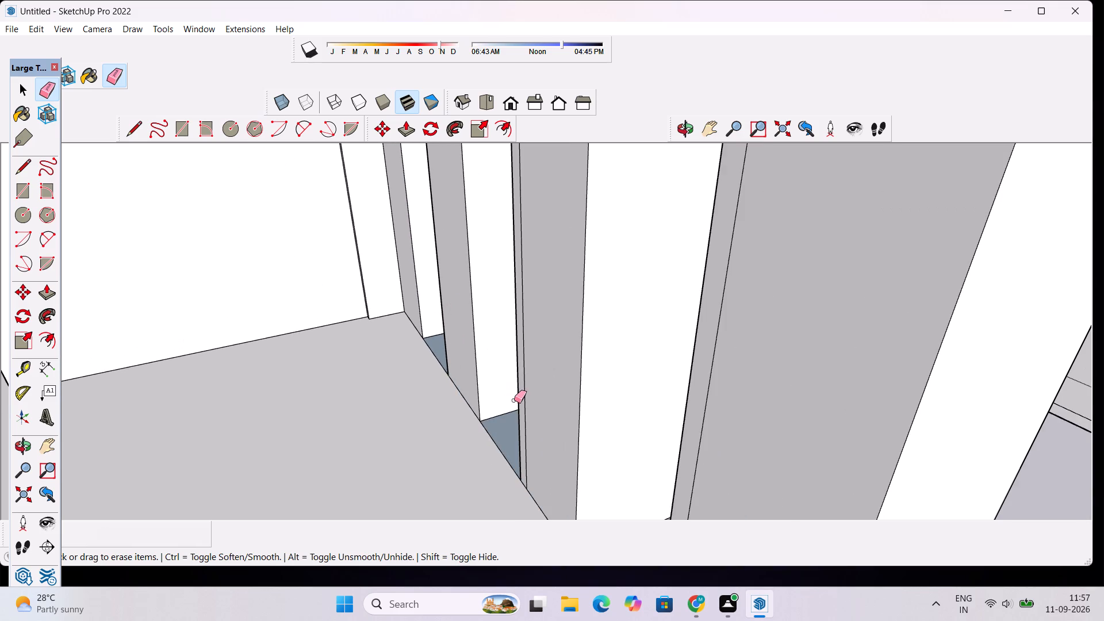
{"action": "left_click", "coordinate": [511, 397]}
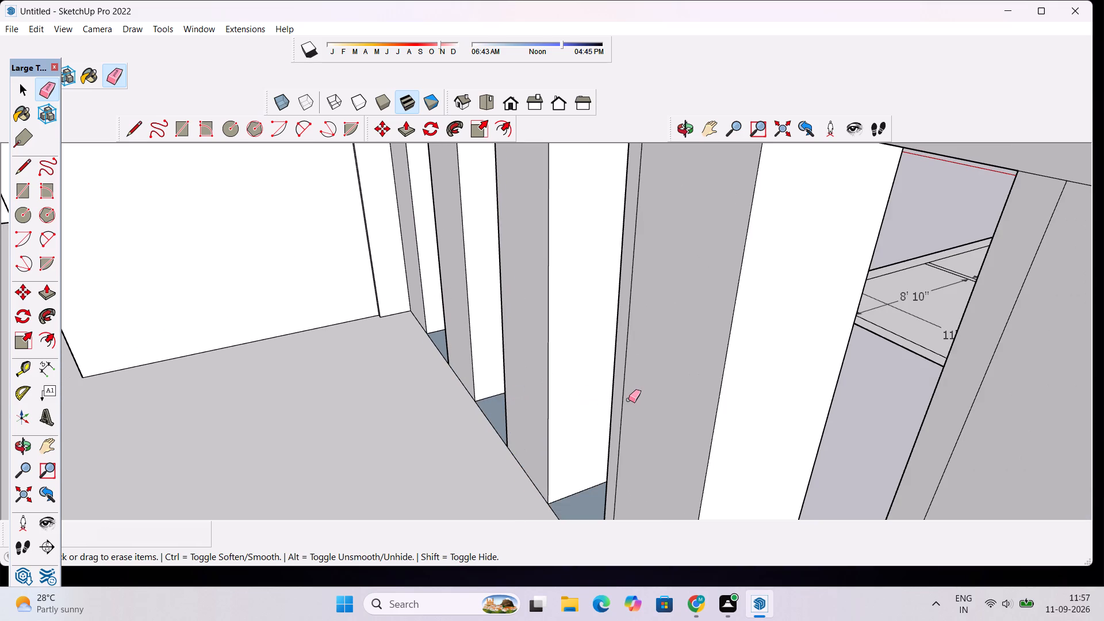
{"action": "left_click", "coordinate": [622, 394]}
{"action": "scroll", "coordinate": [627, 335], "scroll_direction": "down", "scroll_amount": 14}
{"action": "scroll", "coordinate": [677, 401], "scroll_direction": "up", "scroll_amount": 3}
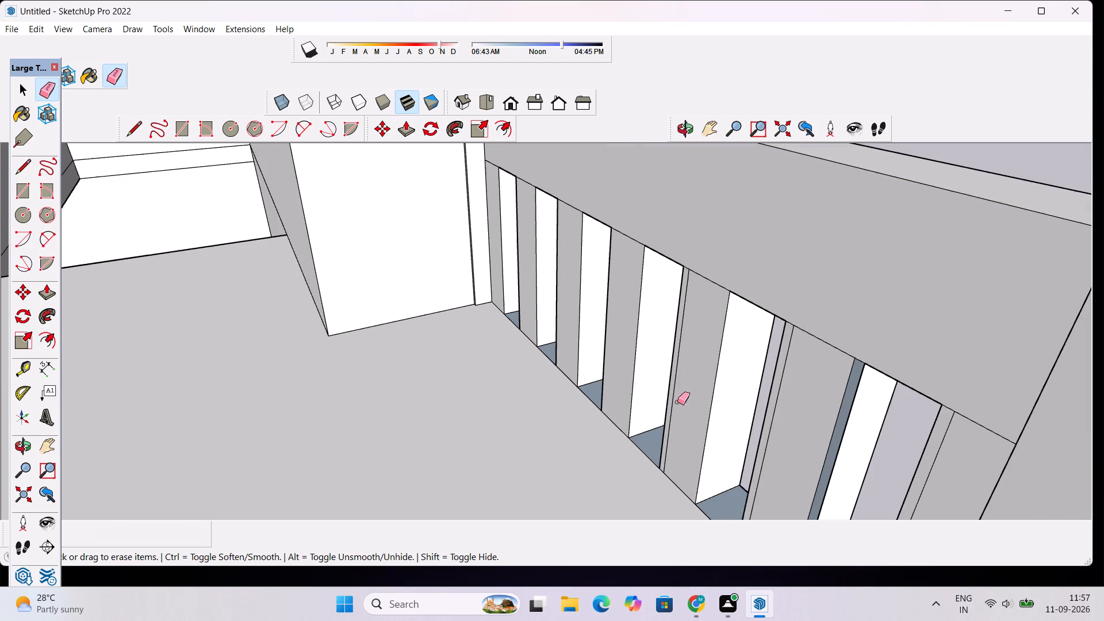
{"action": "scroll", "coordinate": [677, 402], "scroll_direction": "up", "scroll_amount": 2}
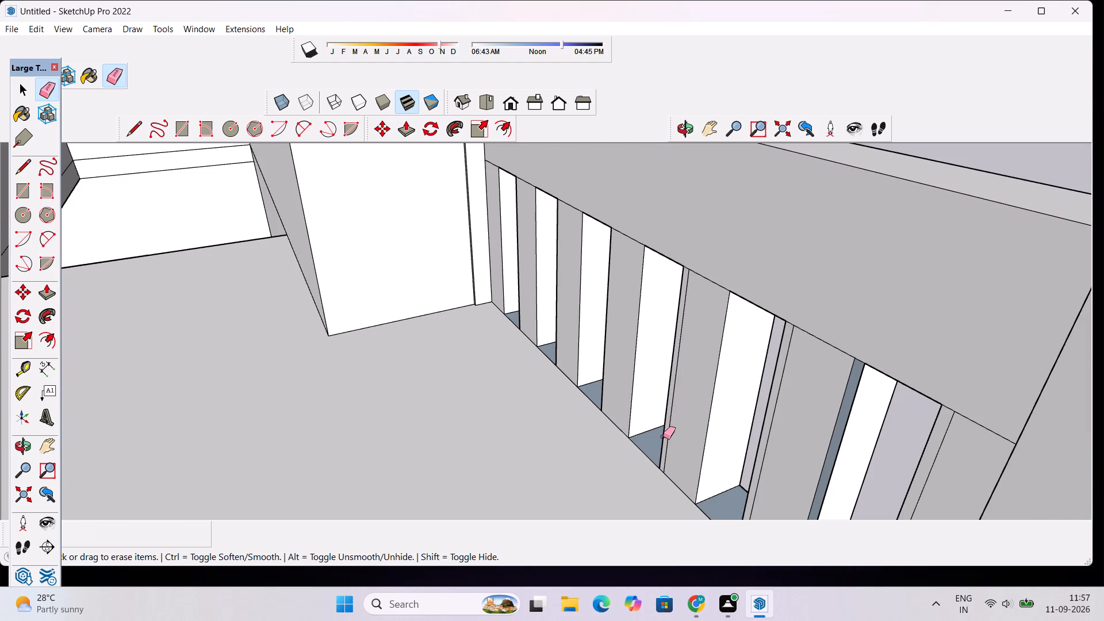
{"action": "left_click", "coordinate": [662, 433]}
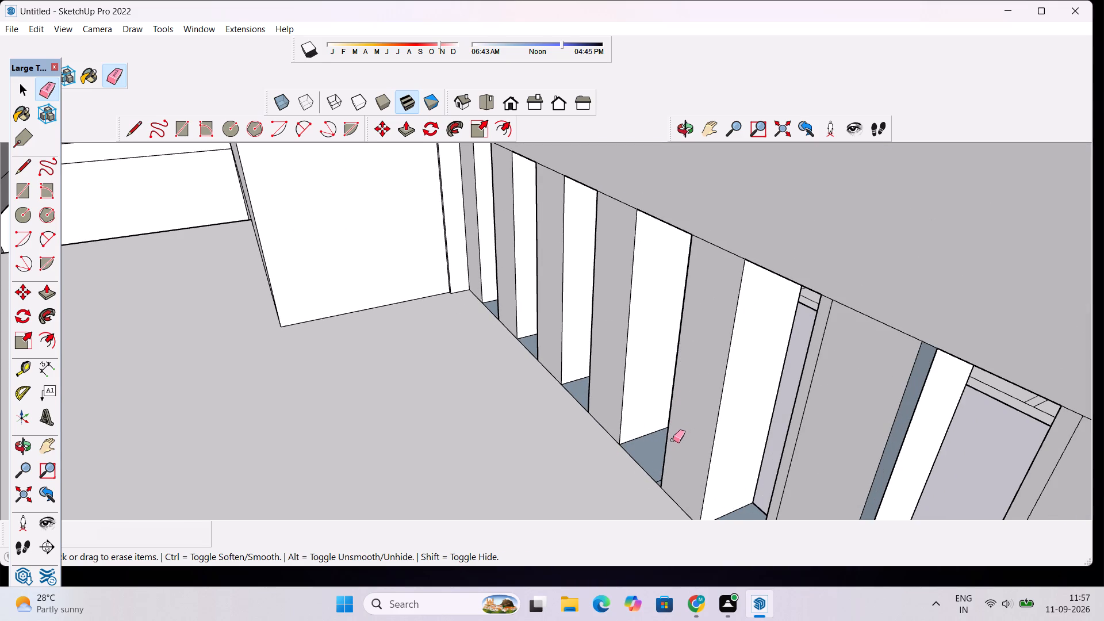
{"action": "key", "text": "ctrl+z"}
{"action": "scroll", "coordinate": [662, 392], "scroll_direction": "down", "scroll_amount": 4}
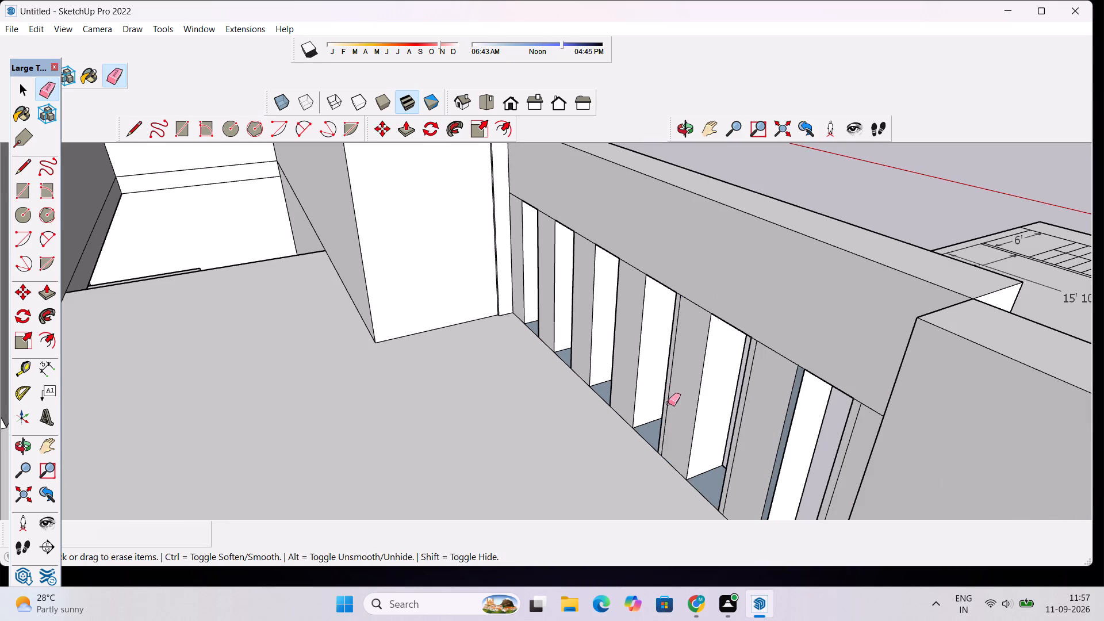
{"action": "left_click", "coordinate": [668, 403]}
{"action": "left_click", "coordinate": [737, 439]}
Erase the inner vertical edge of the protruding side sliver at the opening nearest the parapet's free end.
{"action": "scroll", "coordinate": [746, 386], "scroll_direction": "down", "scroll_amount": 6}
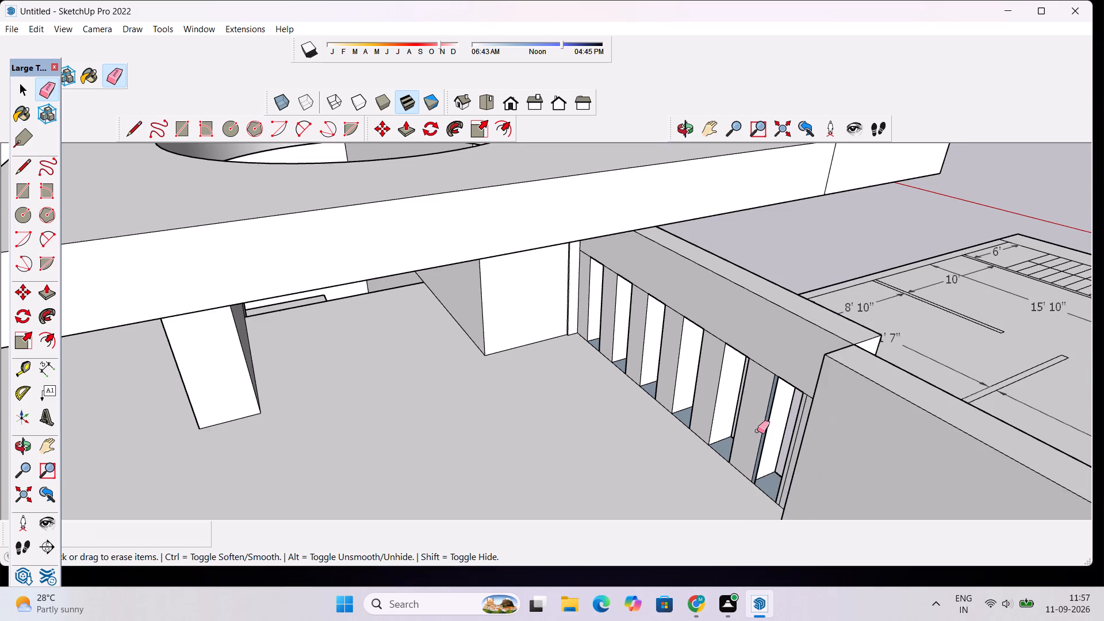
{"action": "scroll", "coordinate": [763, 463], "scroll_direction": "up", "scroll_amount": 9}
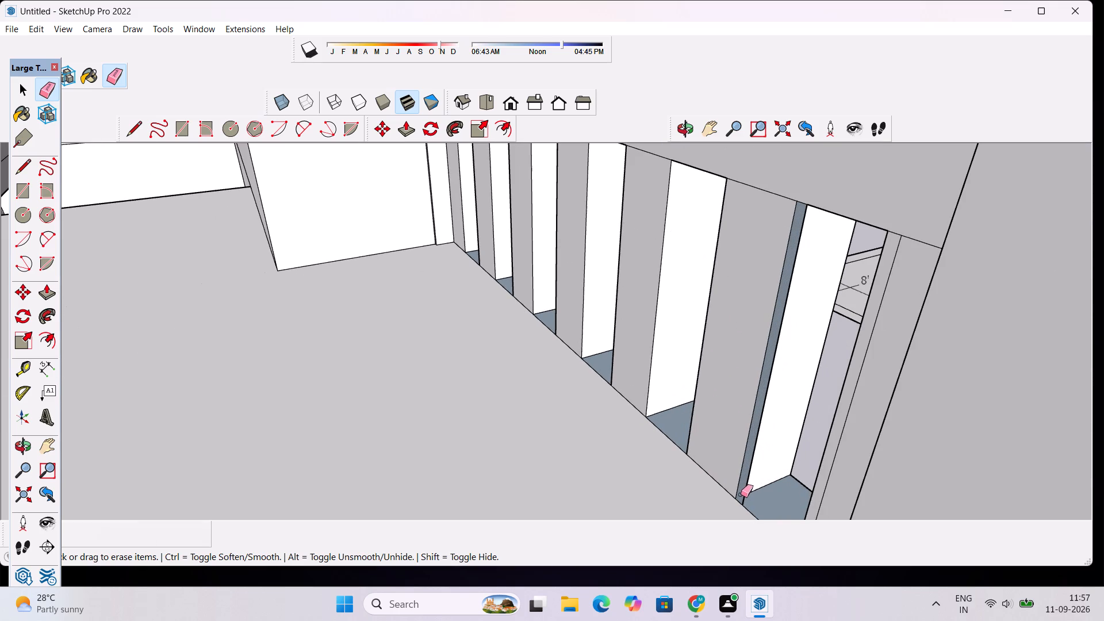
{"action": "left_click", "coordinate": [743, 492]}
{"action": "left_click", "coordinate": [750, 478]}
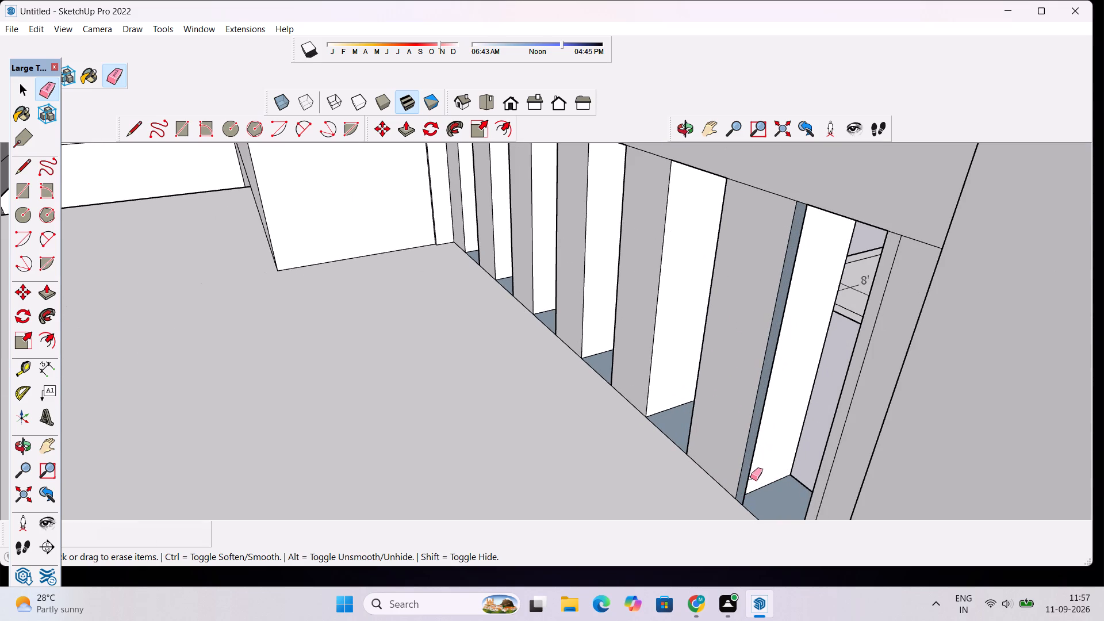
{"action": "left_click", "coordinate": [749, 471]}
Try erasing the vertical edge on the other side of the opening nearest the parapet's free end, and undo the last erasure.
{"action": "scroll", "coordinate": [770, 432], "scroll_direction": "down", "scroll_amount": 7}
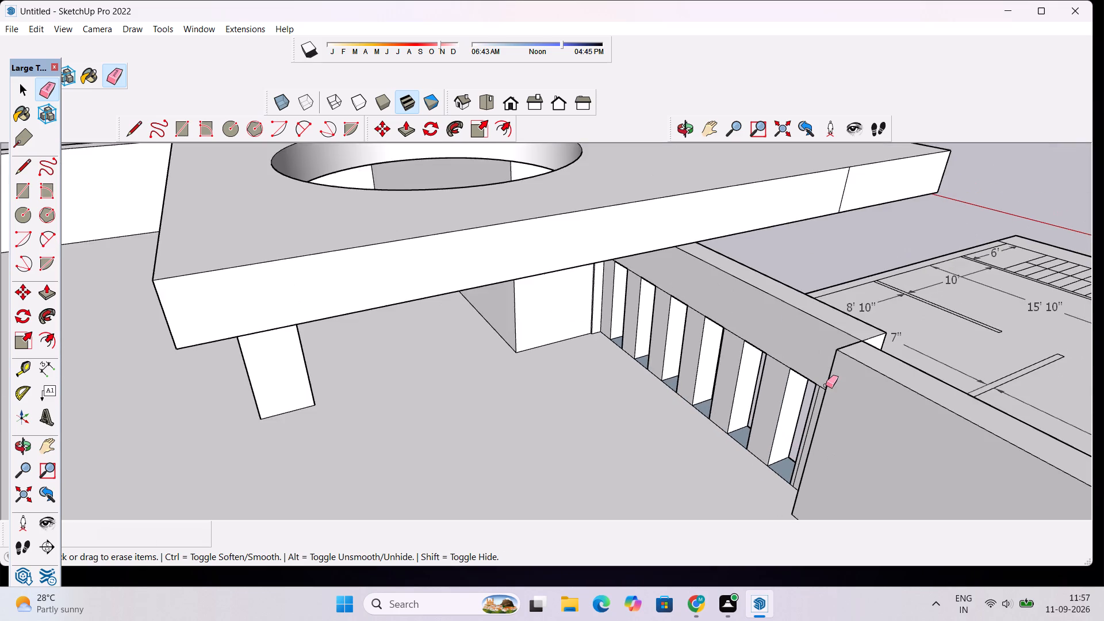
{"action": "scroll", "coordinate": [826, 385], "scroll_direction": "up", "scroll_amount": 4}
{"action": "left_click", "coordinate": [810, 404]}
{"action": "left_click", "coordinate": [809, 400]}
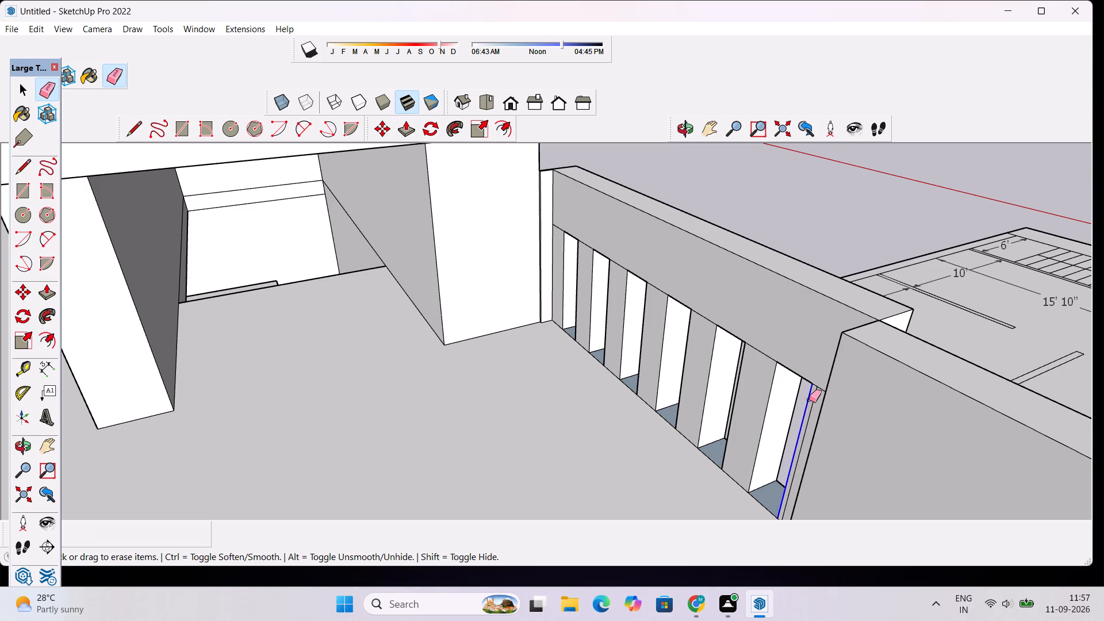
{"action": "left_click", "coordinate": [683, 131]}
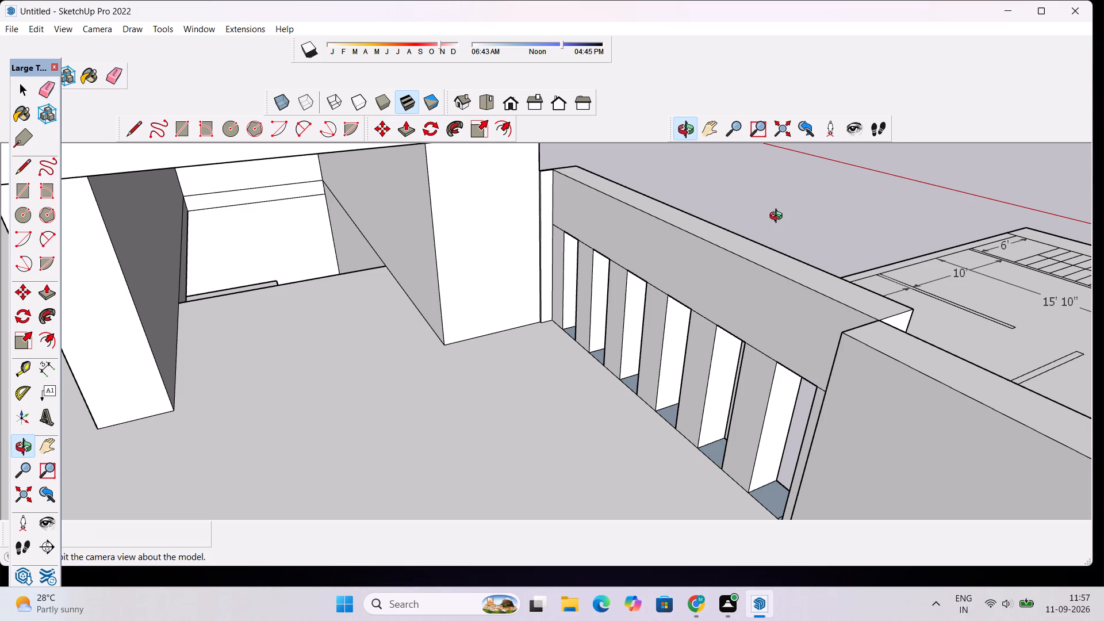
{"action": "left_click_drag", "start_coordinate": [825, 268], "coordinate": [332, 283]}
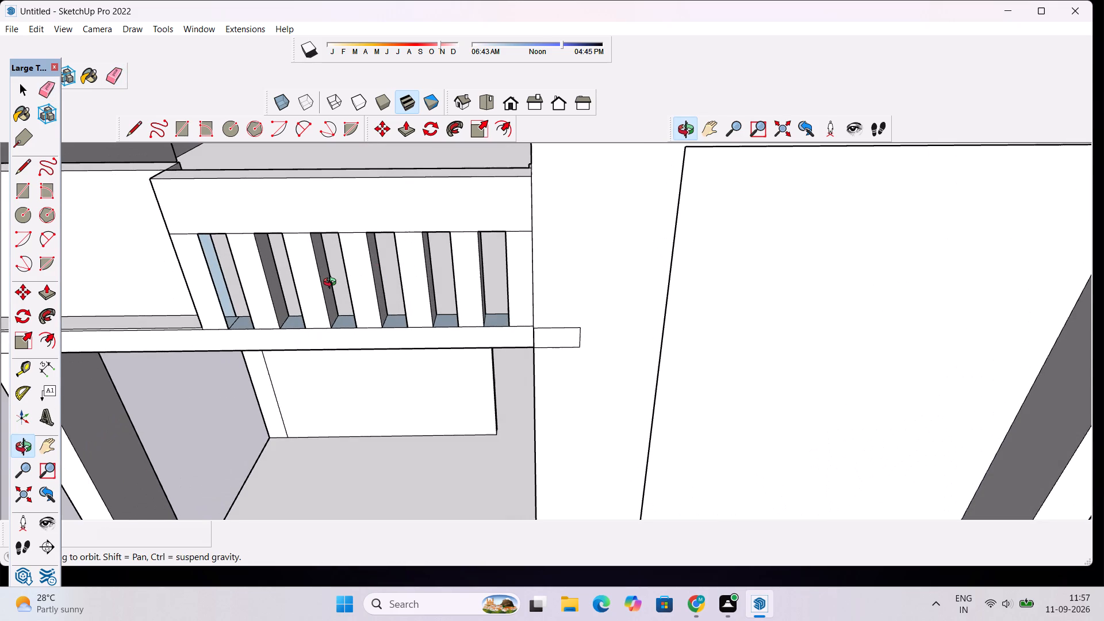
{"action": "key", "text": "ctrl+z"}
Examine the slatted parapet openings from outside and the balcony within the whole house.
{"action": "scroll", "coordinate": [261, 302], "scroll_direction": "up", "scroll_amount": 10}
{"action": "scroll", "coordinate": [287, 329], "scroll_direction": "down", "scroll_amount": 3}
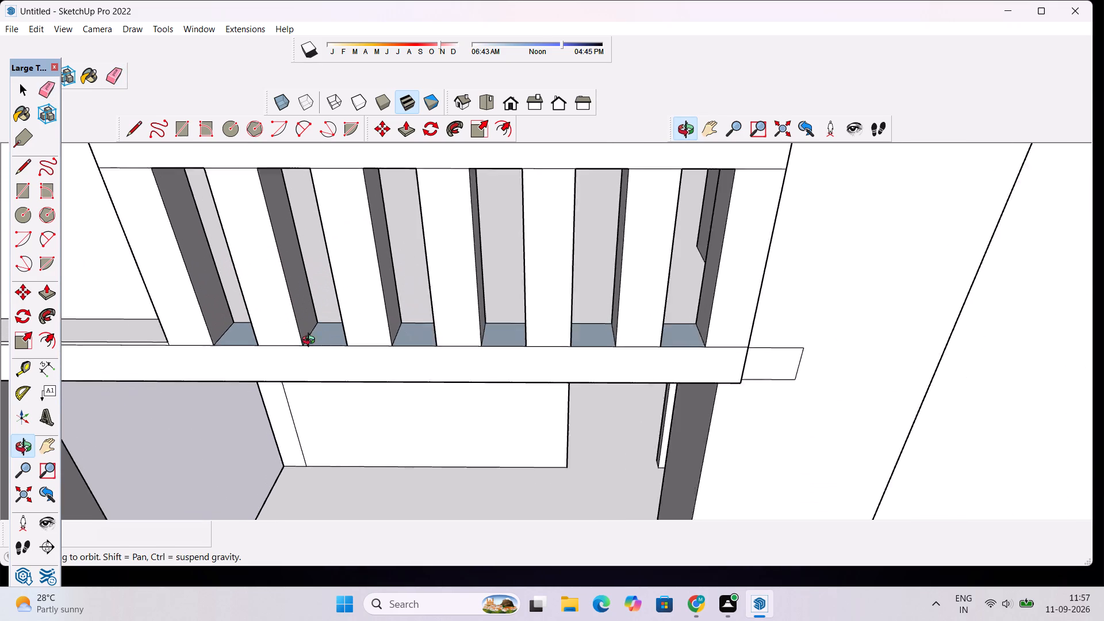
{"action": "scroll", "coordinate": [311, 342], "scroll_direction": "down", "scroll_amount": 3}
{"action": "left_click_drag", "start_coordinate": [589, 332], "coordinate": [591, 277]}
{"action": "scroll", "coordinate": [591, 278], "scroll_direction": "down", "scroll_amount": 8}
{"action": "left_click_drag", "start_coordinate": [562, 389], "coordinate": [560, 372]}
{"action": "scroll", "coordinate": [521, 351], "scroll_direction": "down", "scroll_amount": 5}
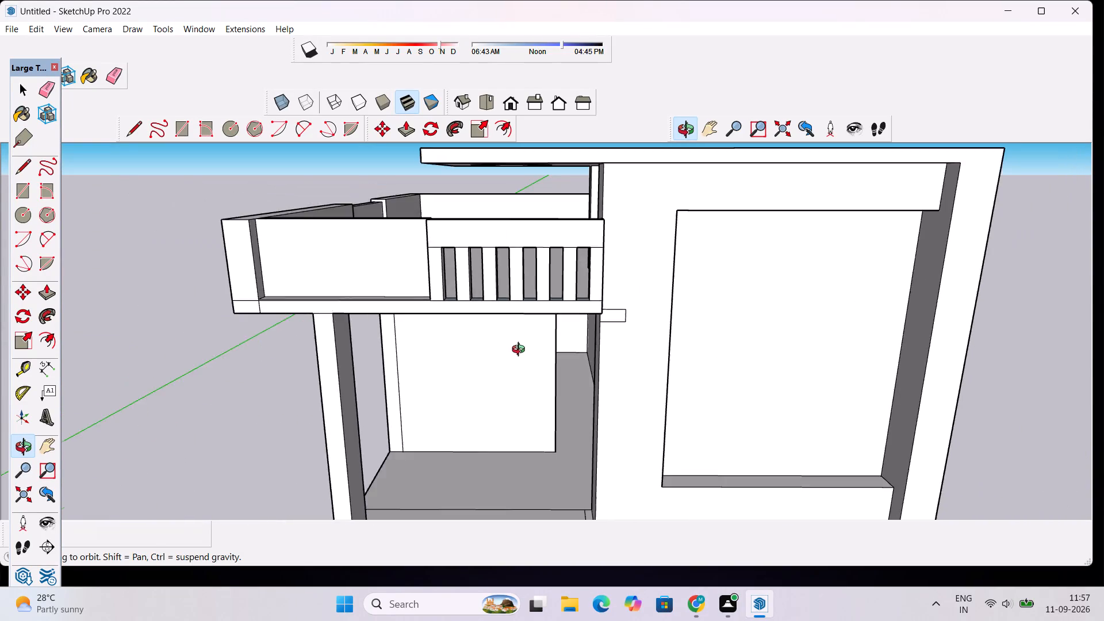
{"action": "scroll", "coordinate": [521, 351], "scroll_direction": "down", "scroll_amount": 3}
{"action": "left_click_drag", "start_coordinate": [509, 345], "coordinate": [516, 301]}
{"action": "scroll", "coordinate": [466, 294], "scroll_direction": "up", "scroll_amount": 9}
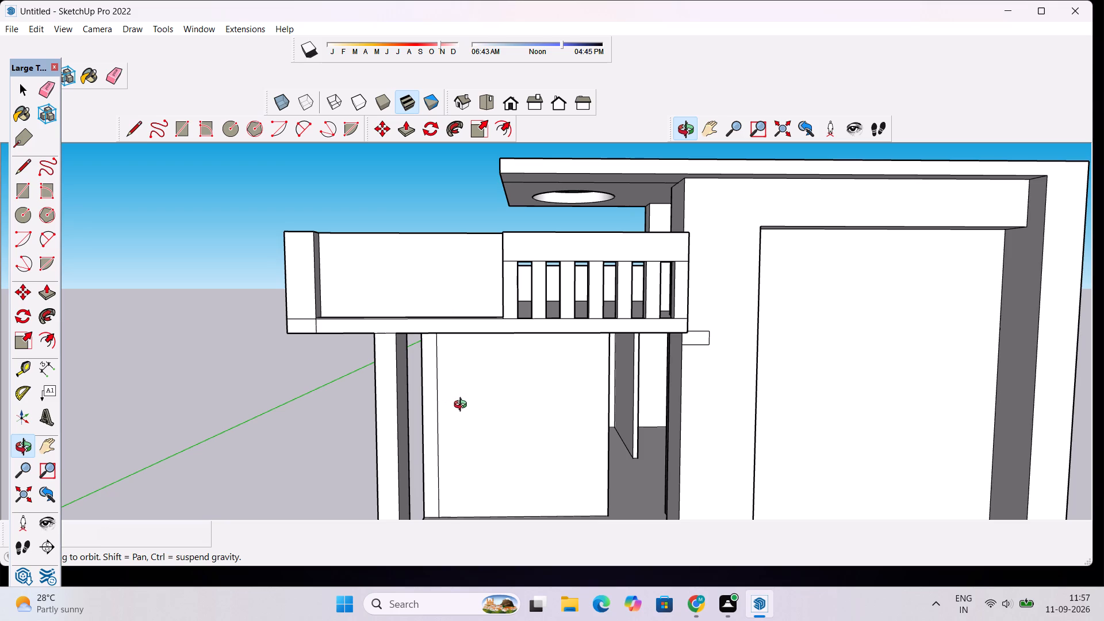
{"action": "scroll", "coordinate": [453, 432], "scroll_direction": "down", "scroll_amount": 9}
{"action": "left_click_drag", "start_coordinate": [424, 458], "coordinate": [662, 478]}
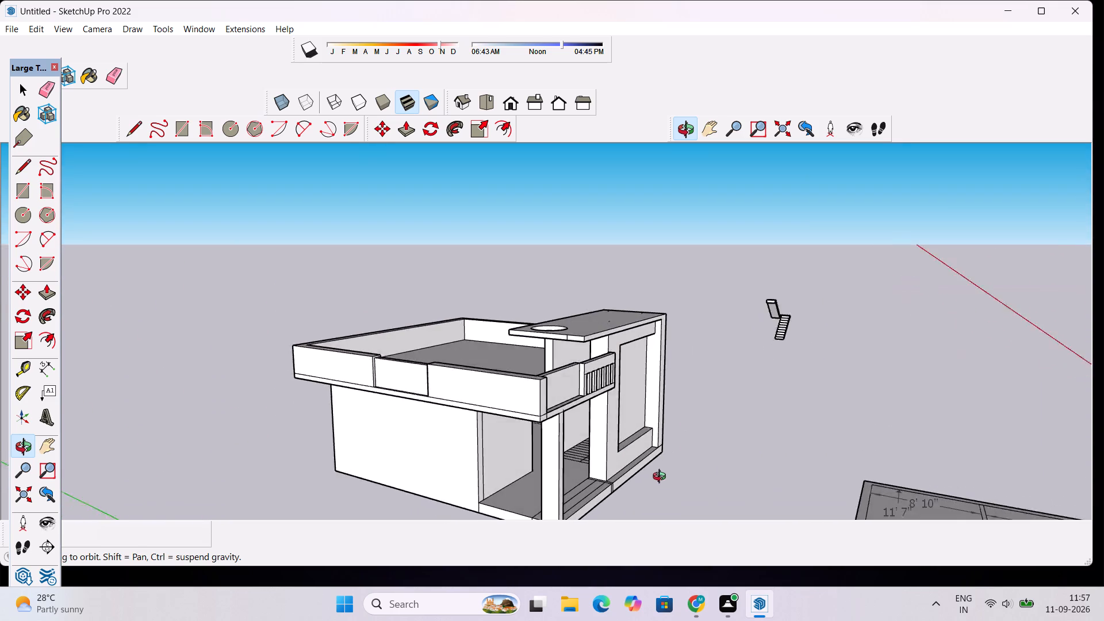
{"action": "left_click_drag", "start_coordinate": [662, 478], "coordinate": [604, 505]}
{"action": "scroll", "coordinate": [607, 365], "scroll_direction": "up", "scroll_amount": 5}
{"action": "left_click_drag", "start_coordinate": [655, 428], "coordinate": [614, 434]}
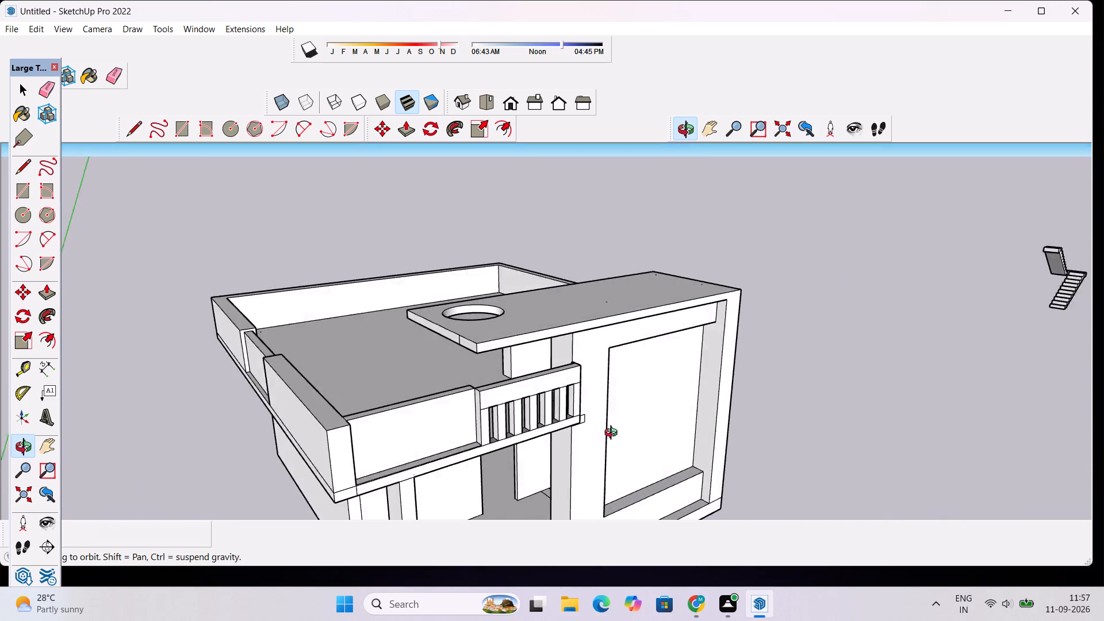
{"action": "left_click_drag", "start_coordinate": [614, 434], "coordinate": [527, 436]}
Move the outer end edge of the small rectangle on the house wall beside the balcony slab about 9 1/16" to lengthen it.
{"action": "scroll", "coordinate": [521, 437], "scroll_direction": "up", "scroll_amount": 5}
{"action": "left_click_drag", "start_coordinate": [597, 457], "coordinate": [526, 446]}
{"action": "scroll", "coordinate": [505, 412], "scroll_direction": "up", "scroll_amount": 2}
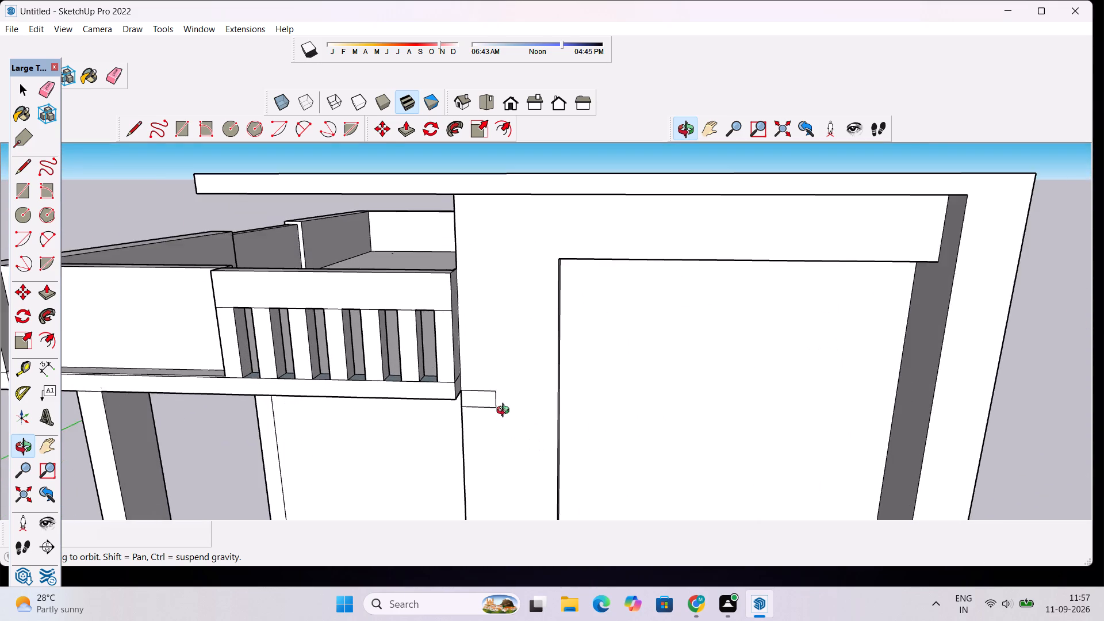
{"action": "scroll", "coordinate": [505, 412], "scroll_direction": "up", "scroll_amount": 3}
{"action": "key", "text": "space"}
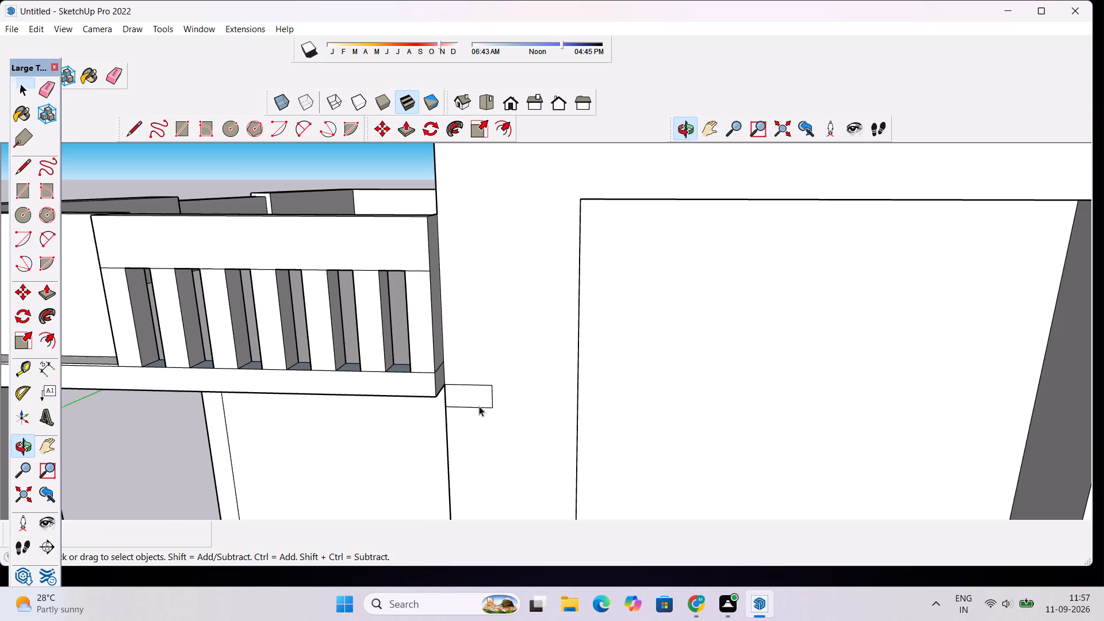
{"action": "scroll", "coordinate": [479, 406], "scroll_direction": "up", "scroll_amount": 3}
{"action": "left_click", "coordinate": [497, 391]}
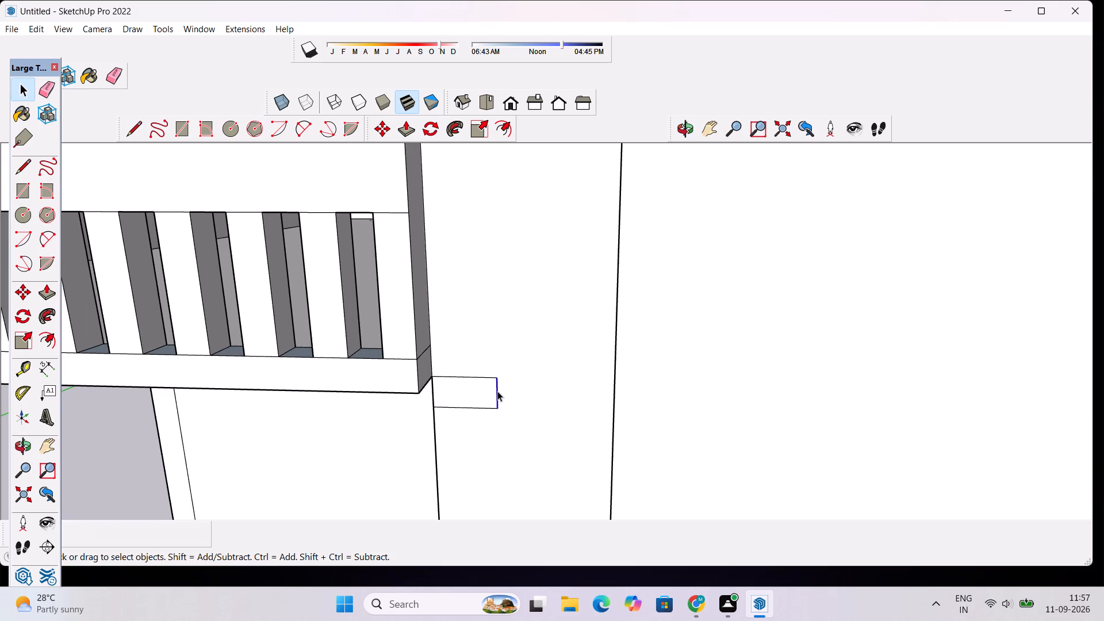
{"action": "key", "text": "m"}
{"action": "left_click", "coordinate": [497, 391]}
{"action": "left_click", "coordinate": [546, 399]}
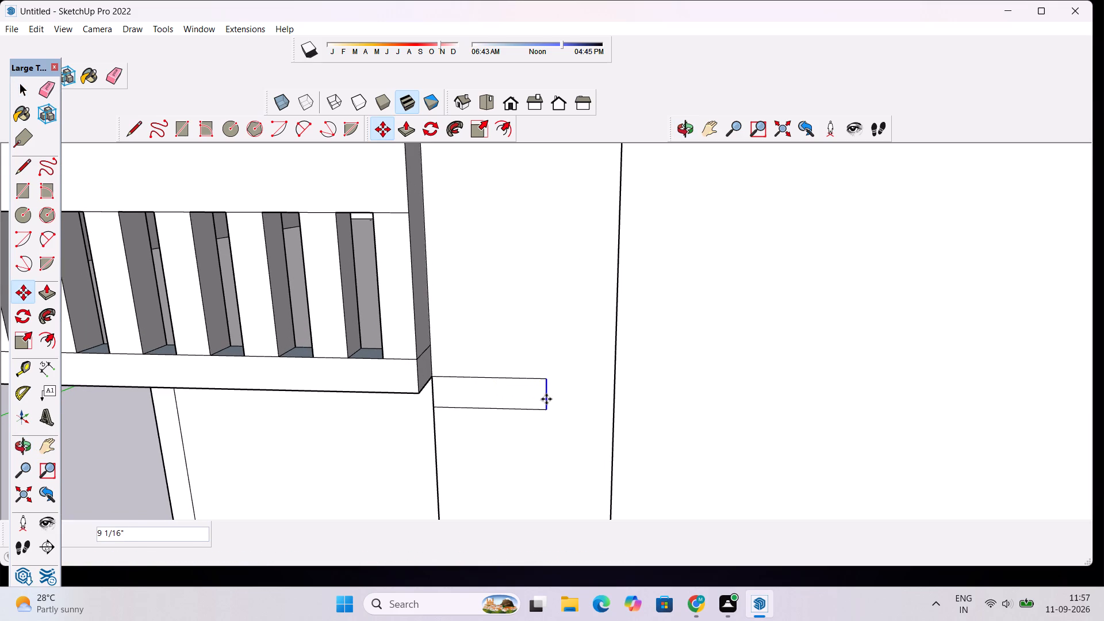
Push/Pull the lengthened rectangle 9" out from the wall, flush with the balcony slab's front corner.
{"action": "key", "text": "space"}
{"action": "left_click", "coordinate": [539, 399]}
{"action": "key", "text": "p"}
{"action": "left_click", "coordinate": [539, 399]}
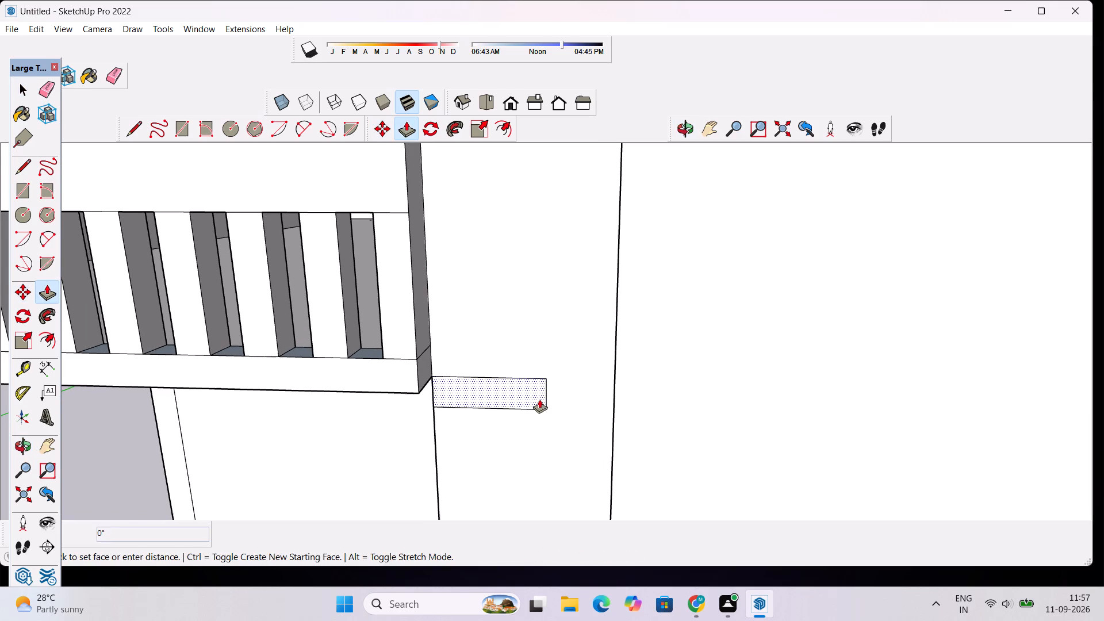
{"action": "left_click", "coordinate": [417, 390]}
Examine the projecting block and its junction with the balcony slab from the front, below and the side.
{"action": "left_click", "coordinate": [689, 134]}
{"action": "left_click_drag", "start_coordinate": [554, 406], "coordinate": [675, 372]}
{"action": "scroll", "coordinate": [672, 373], "scroll_direction": "down", "scroll_amount": 3}
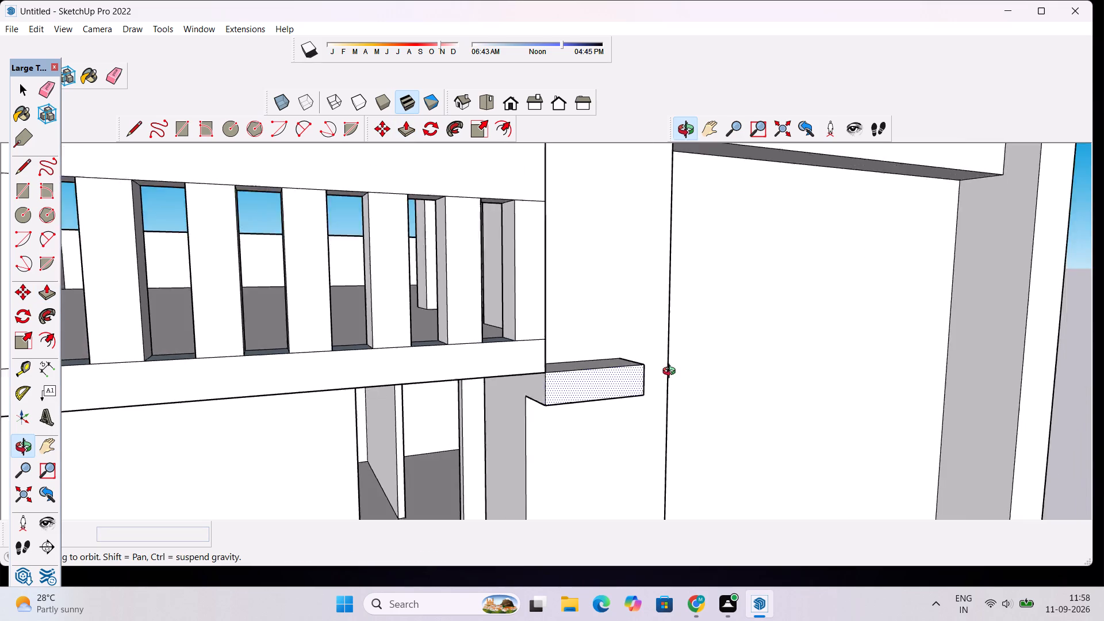
{"action": "scroll", "coordinate": [672, 373], "scroll_direction": "down", "scroll_amount": 6}
{"action": "scroll", "coordinate": [616, 401], "scroll_direction": "up", "scroll_amount": 5}
{"action": "left_click_drag", "start_coordinate": [584, 373], "coordinate": [573, 252]}
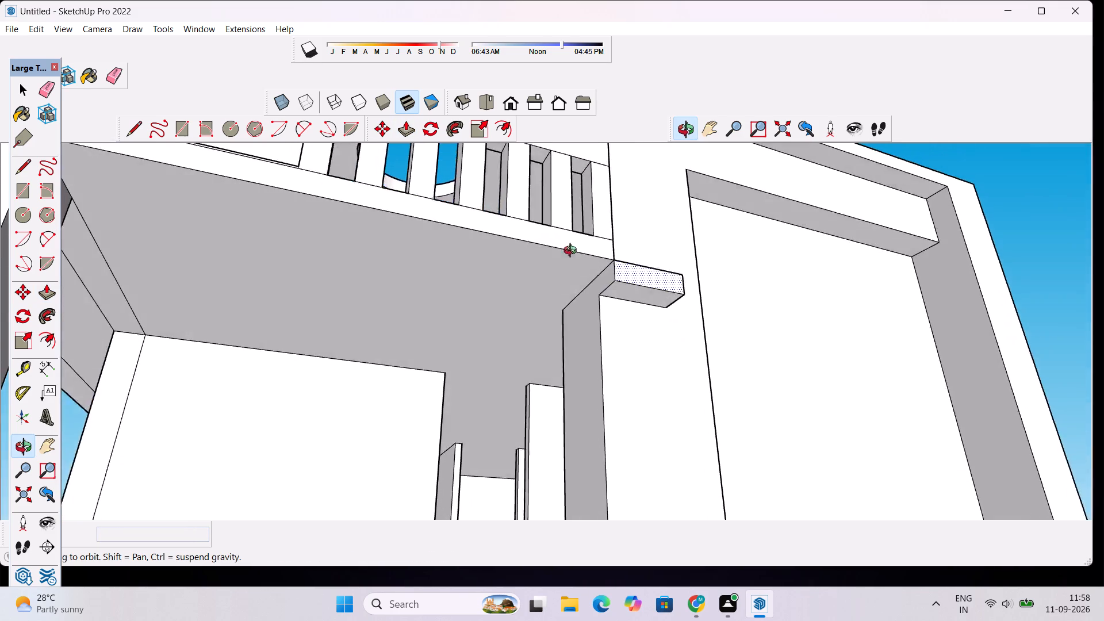
{"action": "left_click_drag", "start_coordinate": [573, 252], "coordinate": [692, 336]}
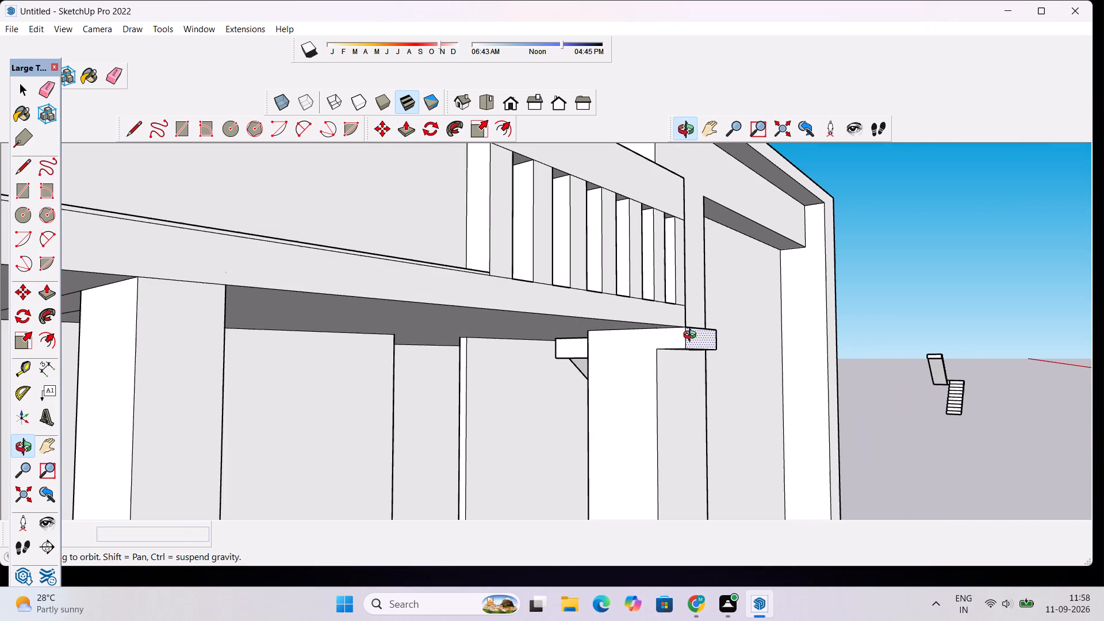
{"action": "scroll", "coordinate": [642, 344], "scroll_direction": "down", "scroll_amount": 4}
{"action": "scroll", "coordinate": [638, 358], "scroll_direction": "up", "scroll_amount": 3}
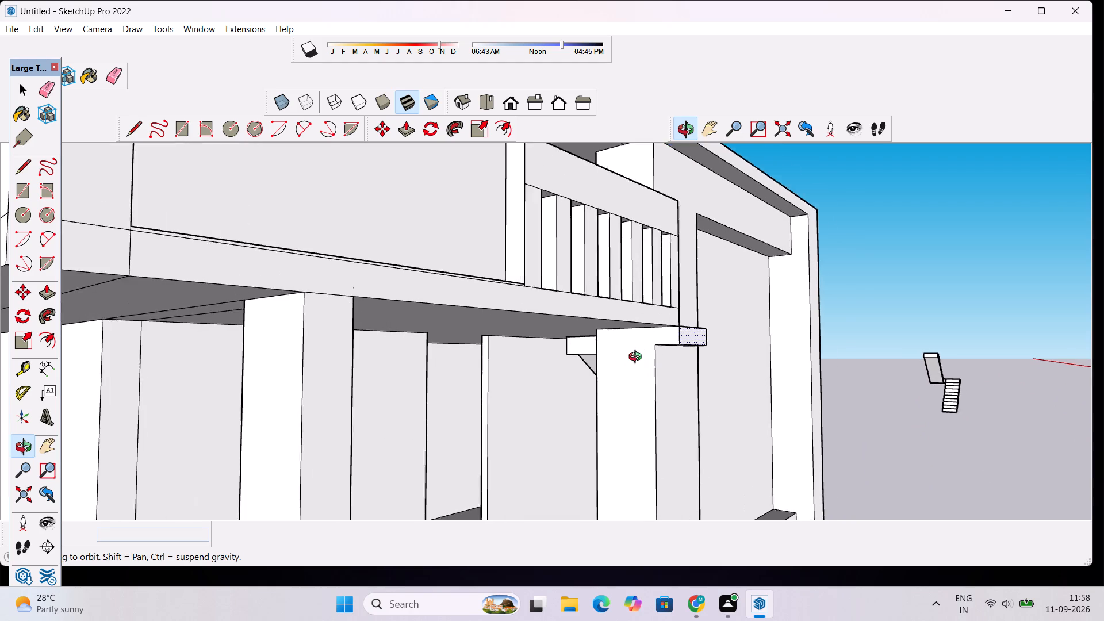
Undo the last two edits to take back the block projecting from the house wall beside the balcony slab.
{"action": "scroll", "coordinate": [638, 358], "scroll_direction": "up", "scroll_amount": 2}
{"action": "key", "text": "ctrl+z"}
{"action": "key", "text": "ctrl+z"}
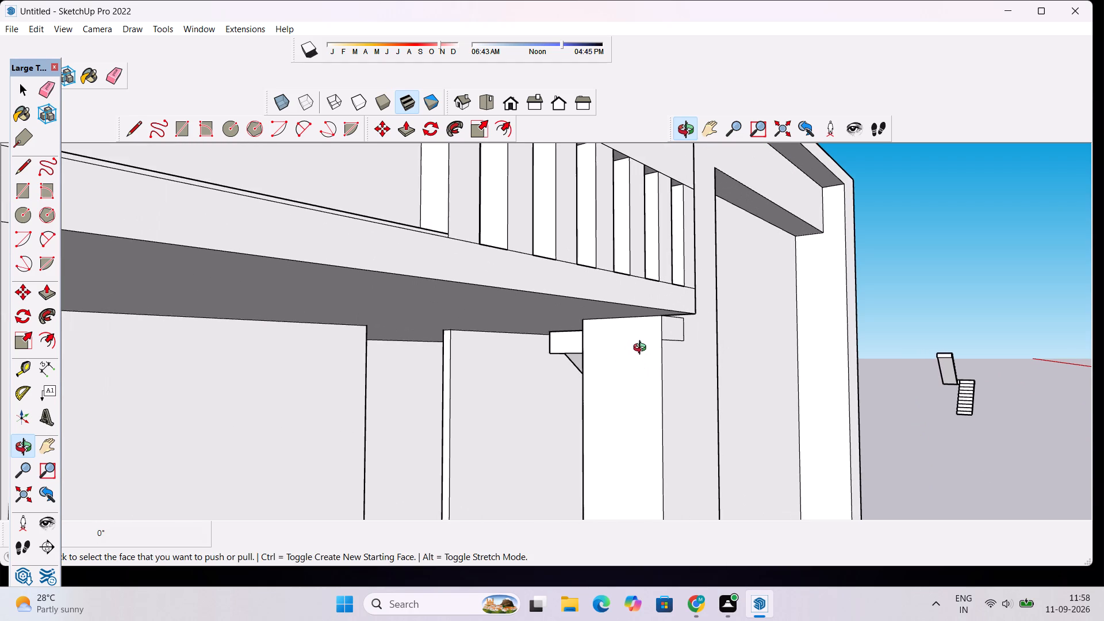
Erase the edges of the leftover small rectangle on the house wall beside the balcony slab's end.
{"action": "scroll", "coordinate": [729, 315], "scroll_direction": "down", "scroll_amount": 6}
{"action": "left_click_drag", "start_coordinate": [857, 438], "coordinate": [722, 440]}
{"action": "scroll", "coordinate": [661, 445], "scroll_direction": "down", "scroll_amount": 6}
{"action": "left_click_drag", "start_coordinate": [805, 378], "coordinate": [697, 435]}
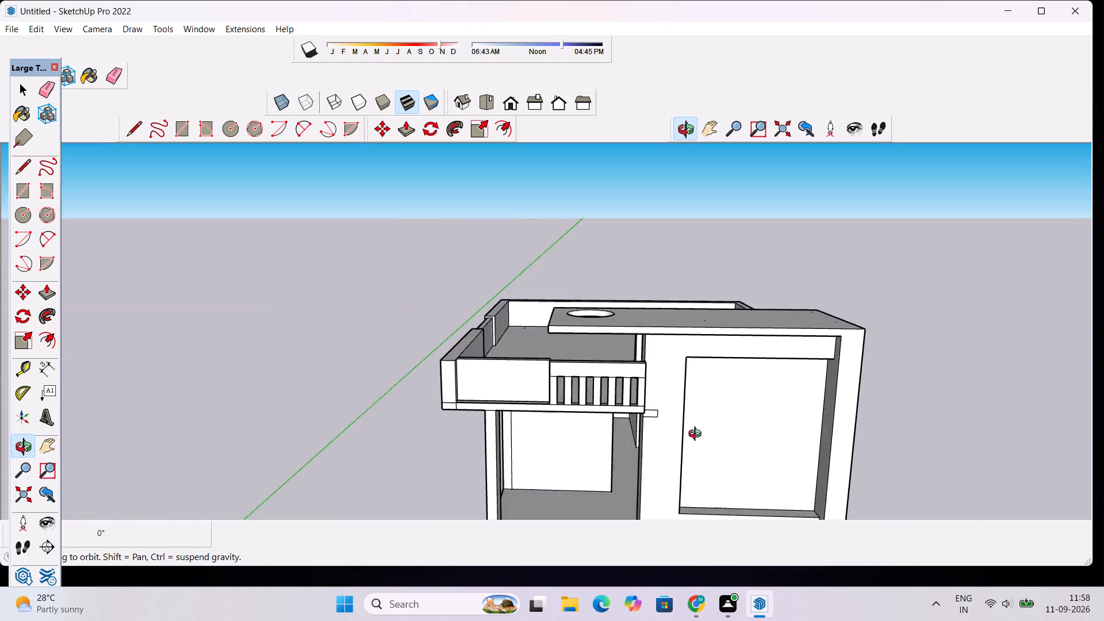
{"action": "left_click_drag", "start_coordinate": [697, 435], "coordinate": [666, 444]}
{"action": "scroll", "coordinate": [657, 447], "scroll_direction": "up", "scroll_amount": 5}
{"action": "key", "text": "space"}
{"action": "type", "text": "e"}
{"action": "left_click_drag", "start_coordinate": [608, 390], "coordinate": [608, 411]}
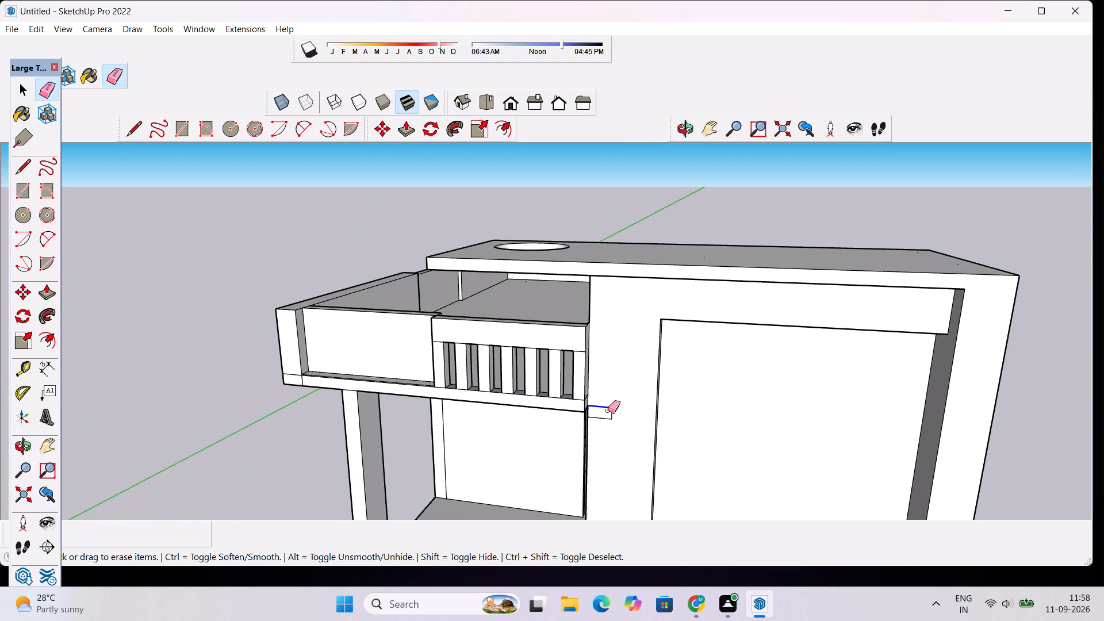
{"action": "left_click_drag", "start_coordinate": [608, 411], "coordinate": [609, 445]}
{"action": "left_click_drag", "start_coordinate": [619, 403], "coordinate": [608, 423]}
{"action": "scroll", "coordinate": [676, 451], "scroll_direction": "up", "scroll_amount": 6}
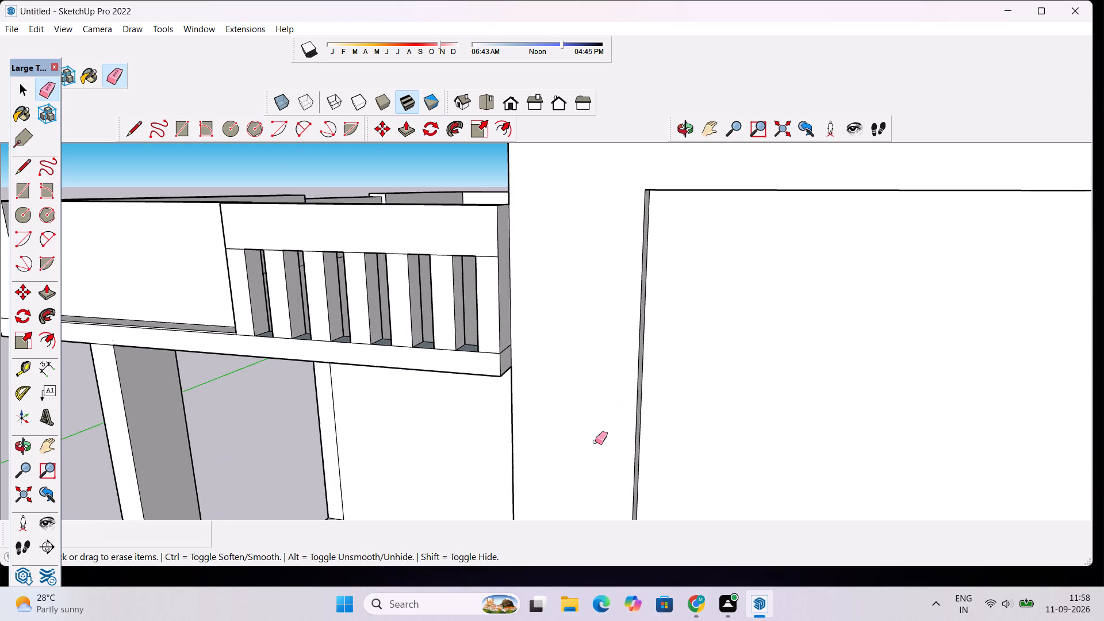
{"action": "scroll", "coordinate": [549, 446], "scroll_direction": "up", "scroll_amount": 3}
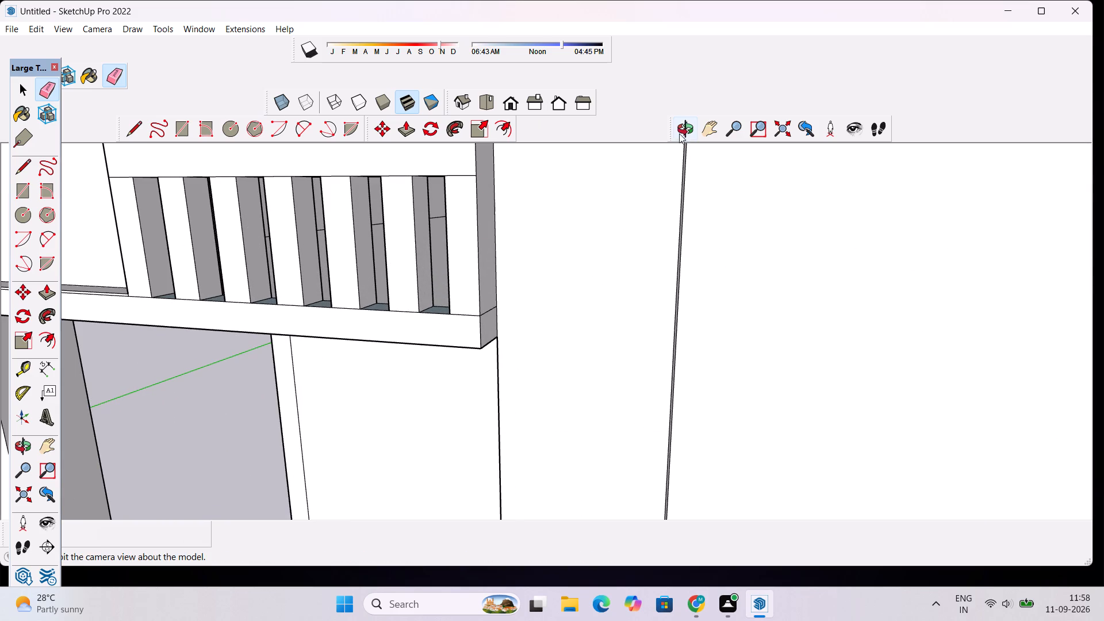
Examine the balcony's outer corner, the whole front of the house and the door opening in the recessed wall beneath the balcony.
{"action": "left_click", "coordinate": [680, 132]}
{"action": "left_click_drag", "start_coordinate": [769, 285], "coordinate": [605, 274]}
{"action": "scroll", "coordinate": [591, 295], "scroll_direction": "down", "scroll_amount": 6}
{"action": "left_click_drag", "start_coordinate": [473, 351], "coordinate": [586, 354]}
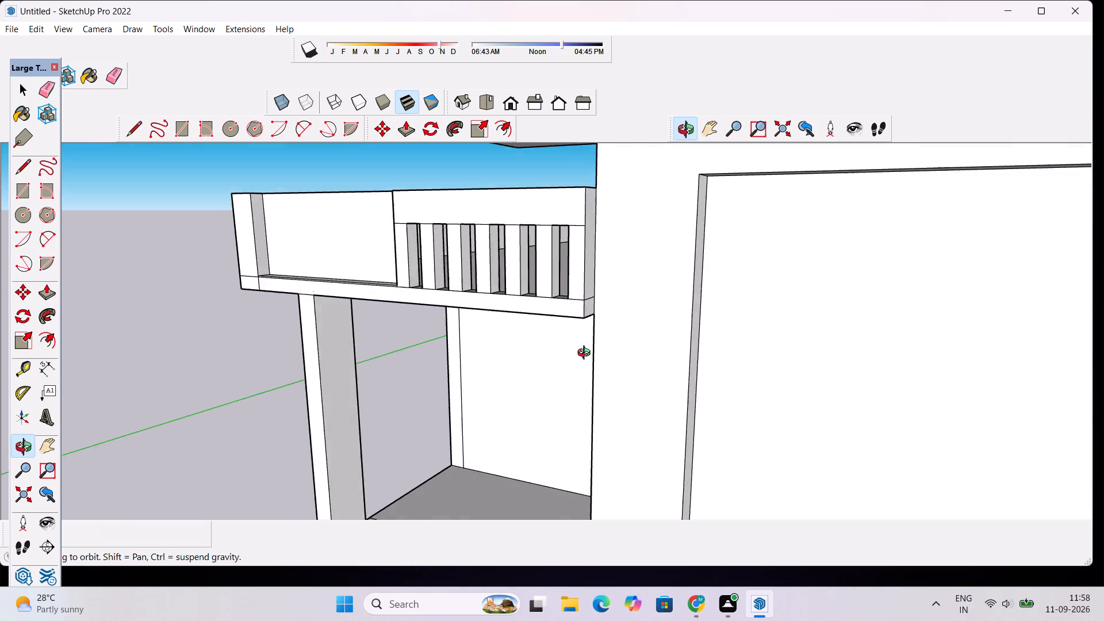
{"action": "scroll", "coordinate": [588, 353], "scroll_direction": "down", "scroll_amount": 6}
{"action": "left_click_drag", "start_coordinate": [549, 439], "coordinate": [667, 408]}
{"action": "scroll", "coordinate": [618, 398], "scroll_direction": "up", "scroll_amount": 4}
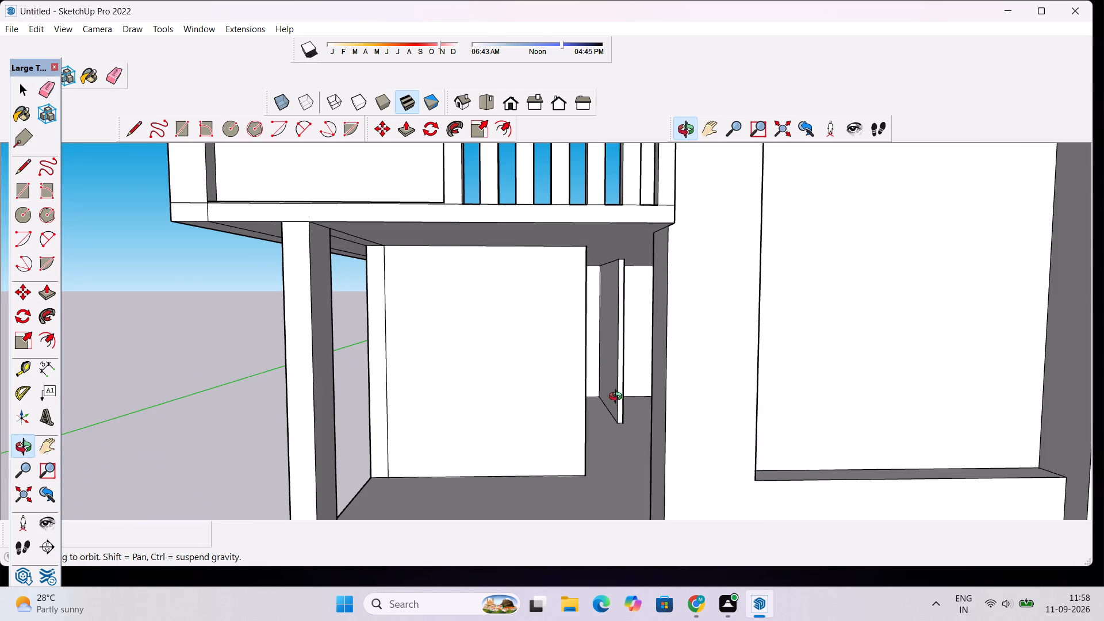
{"action": "scroll", "coordinate": [610, 392], "scroll_direction": "up", "scroll_amount": 4}
{"action": "scroll", "coordinate": [610, 392], "scroll_direction": "down", "scroll_amount": 10}
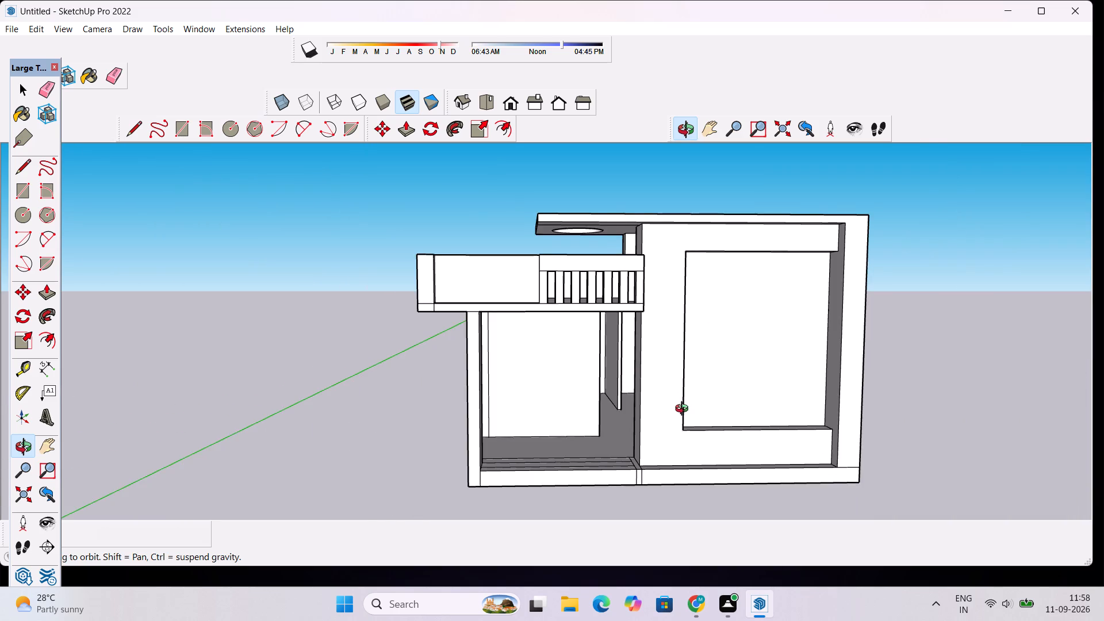
{"action": "scroll", "coordinate": [684, 410], "scroll_direction": "up", "scroll_amount": 2}
{"action": "left_click_drag", "start_coordinate": [591, 438], "coordinate": [641, 436]}
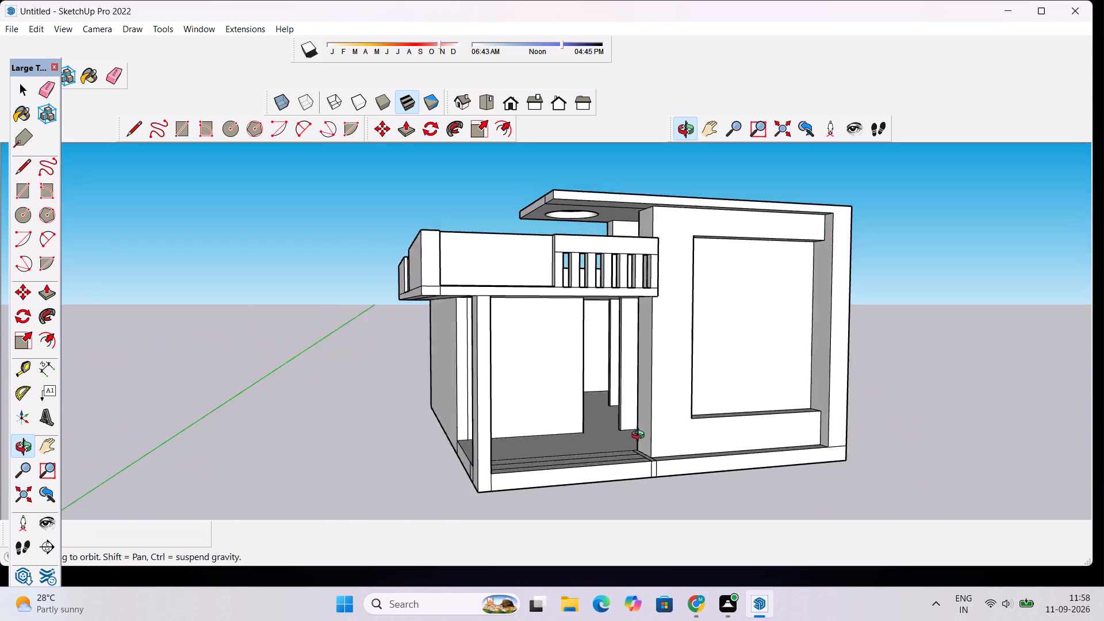
{"action": "left_click_drag", "start_coordinate": [641, 436], "coordinate": [628, 442]}
{"action": "scroll", "coordinate": [603, 404], "scroll_direction": "down", "scroll_amount": 4}
{"action": "scroll", "coordinate": [613, 410], "scroll_direction": "up", "scroll_amount": 10}
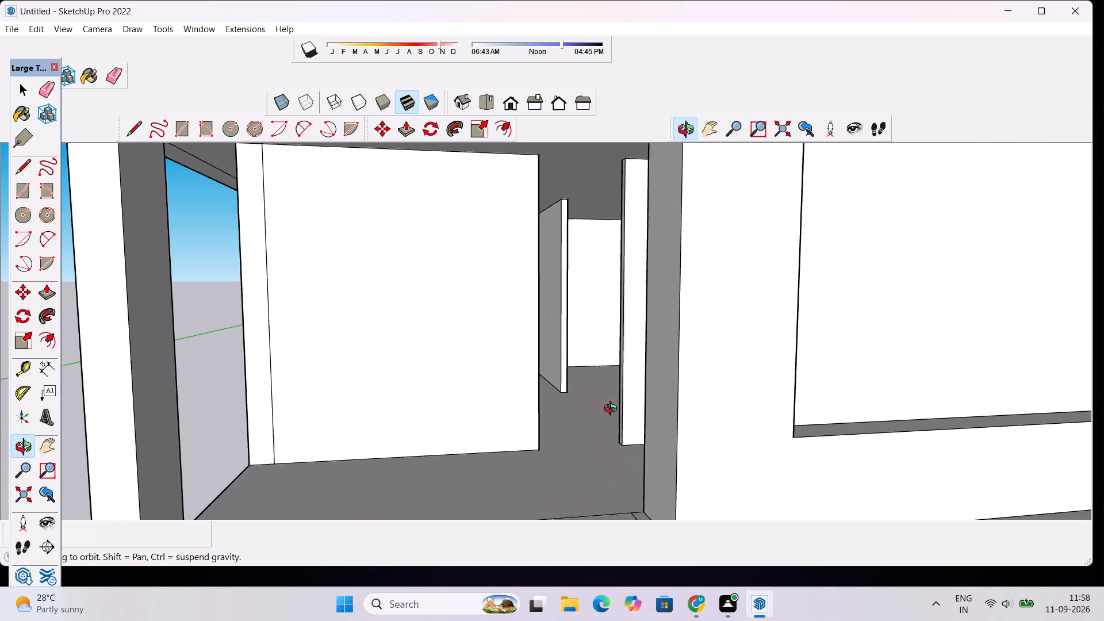
{"action": "scroll", "coordinate": [613, 410], "scroll_direction": "up", "scroll_amount": 1}
{"action": "scroll", "coordinate": [613, 410], "scroll_direction": "down", "scroll_amount": 1}
{"action": "left_click_drag", "start_coordinate": [687, 495], "coordinate": [674, 495]}
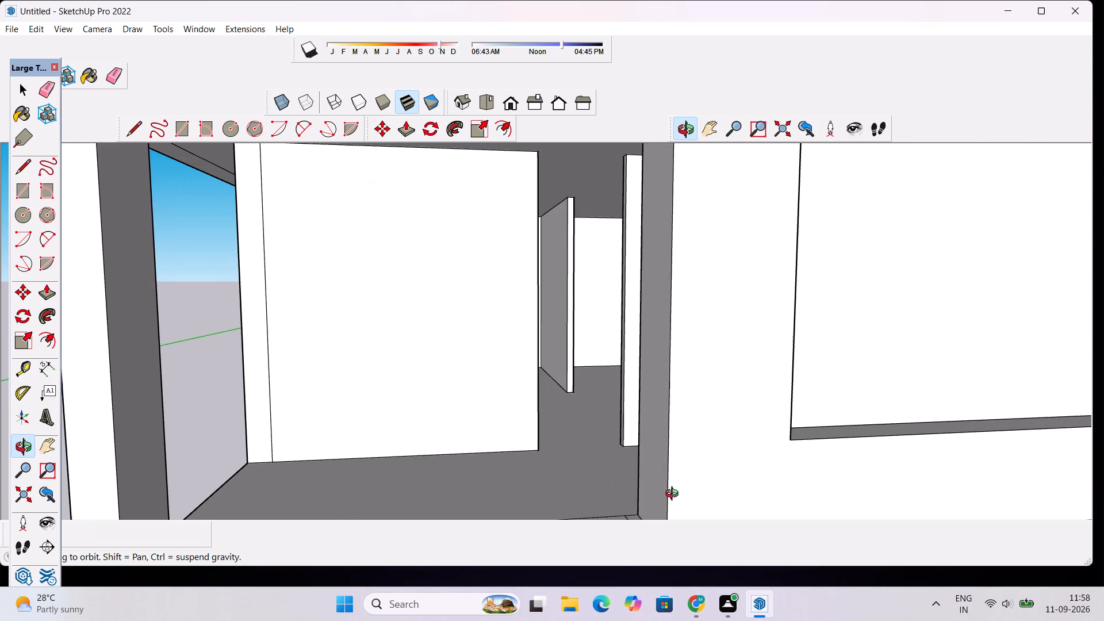
{"action": "left_click_drag", "start_coordinate": [674, 495], "coordinate": [665, 488]}
{"action": "scroll", "coordinate": [653, 475], "scroll_direction": "down", "scroll_amount": 4}
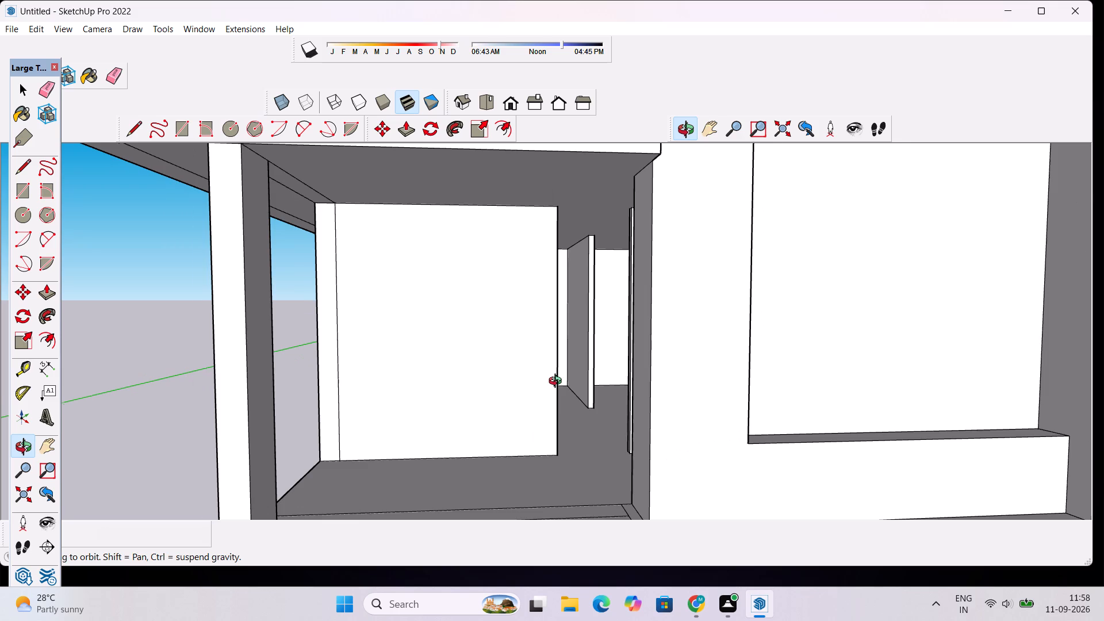
Draw two parallel 3' lines on the ceiling across the door opening beneath the balcony, joining the wall's front and back corners.
{"action": "scroll", "coordinate": [558, 382], "scroll_direction": "up", "scroll_amount": 4}
{"action": "scroll", "coordinate": [609, 327], "scroll_direction": "down", "scroll_amount": 1}
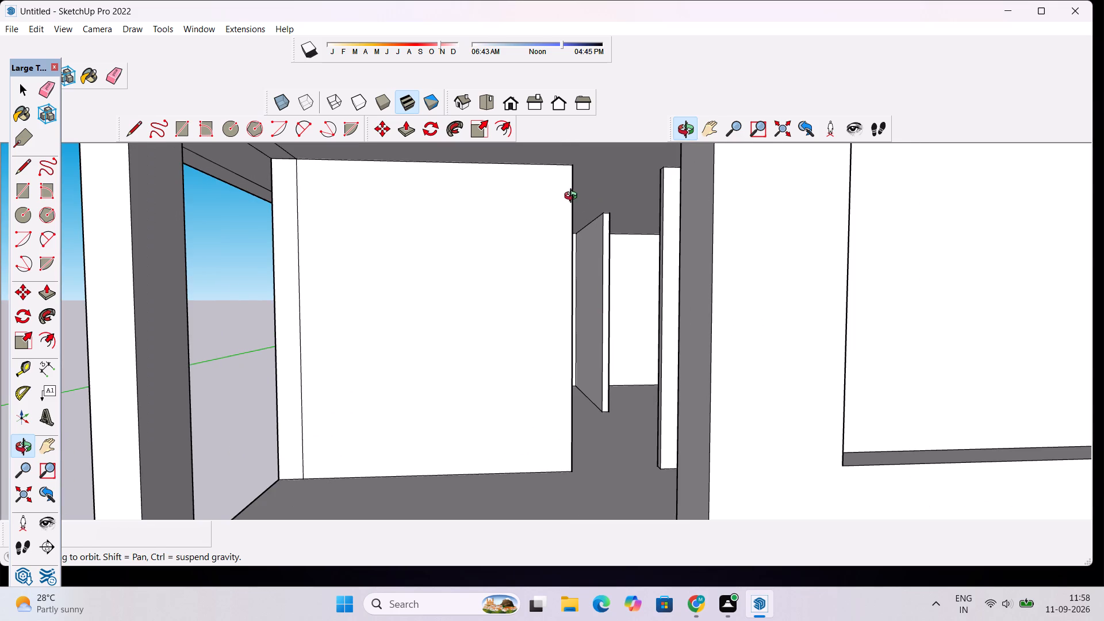
{"action": "scroll", "coordinate": [623, 168], "scroll_direction": "up", "scroll_amount": 7}
{"action": "scroll", "coordinate": [687, 177], "scroll_direction": "up", "scroll_amount": 3}
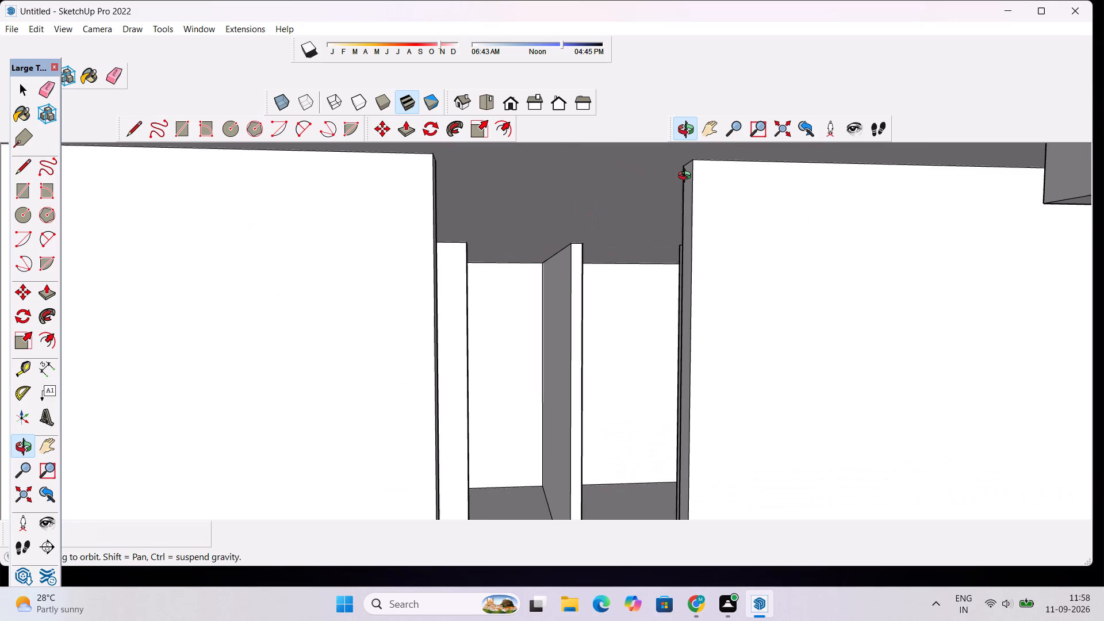
{"action": "key", "text": "l"}
{"action": "left_click", "coordinate": [696, 162]}
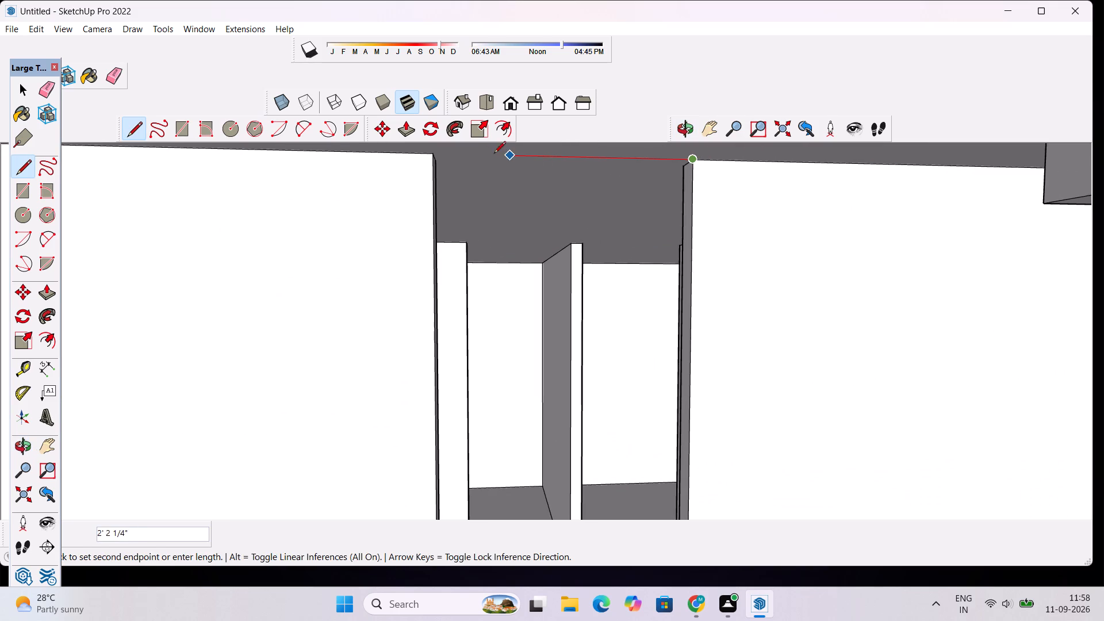
{"action": "left_click", "coordinate": [430, 156]}
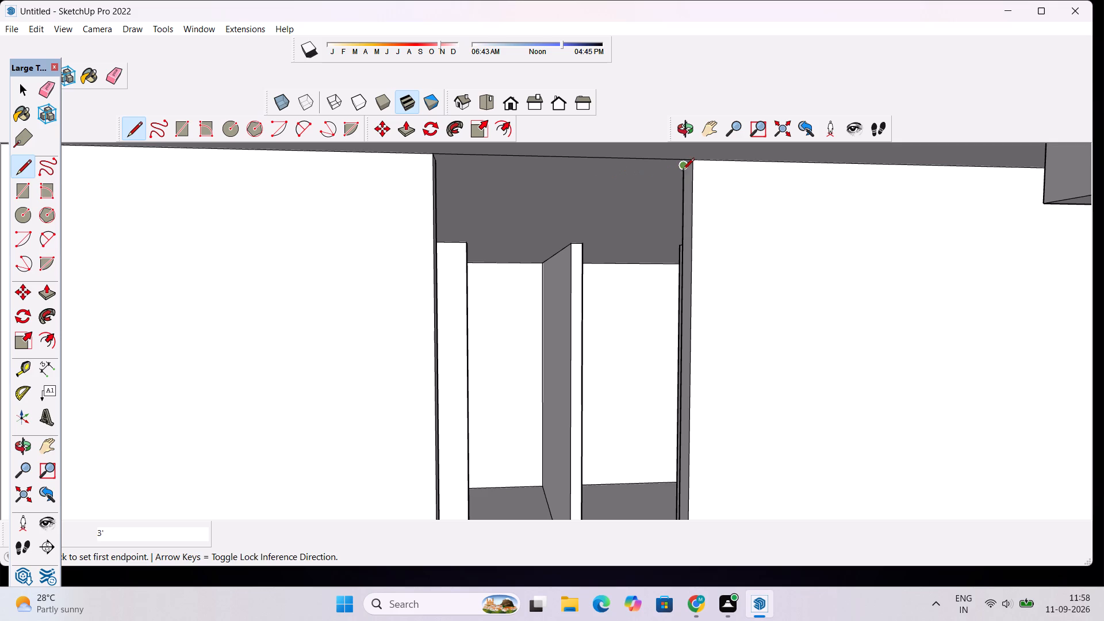
{"action": "left_click", "coordinate": [683, 167]}
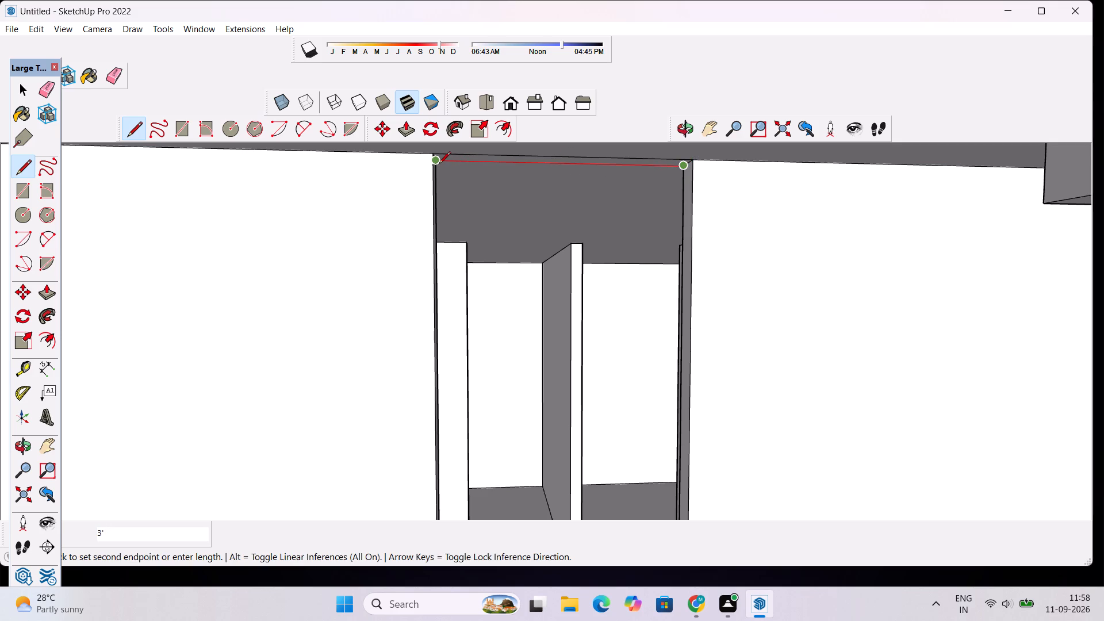
{"action": "left_click", "coordinate": [439, 164]}
Push/Pull the narrow ceiling strip between the two lines 3' down to form a wall panel above the door opening.
{"action": "key", "text": "space"}
{"action": "left_click", "coordinate": [559, 162]}
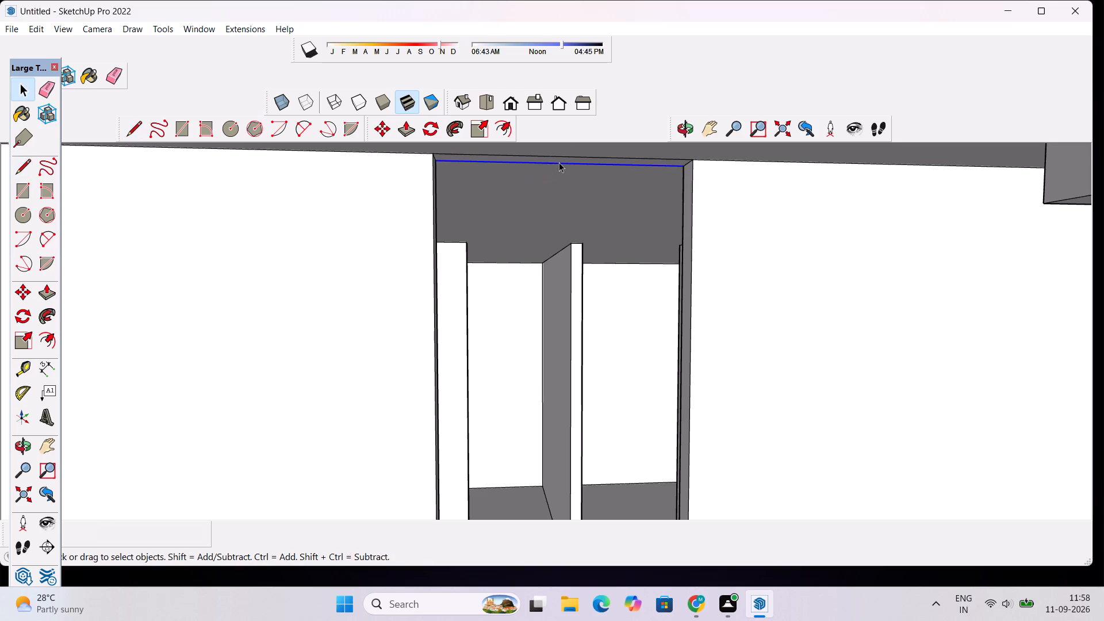
{"action": "left_click", "coordinate": [572, 161]}
{"action": "scroll", "coordinate": [573, 161], "scroll_direction": "up", "scroll_amount": 3}
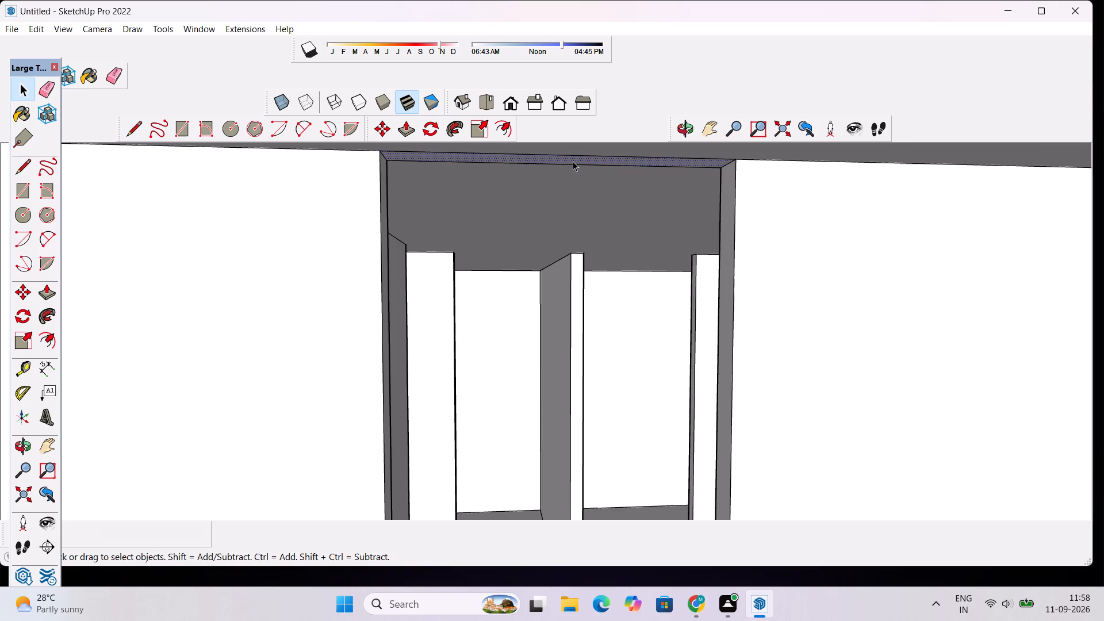
{"action": "key", "text": "p"}
{"action": "left_click", "coordinate": [573, 161]}
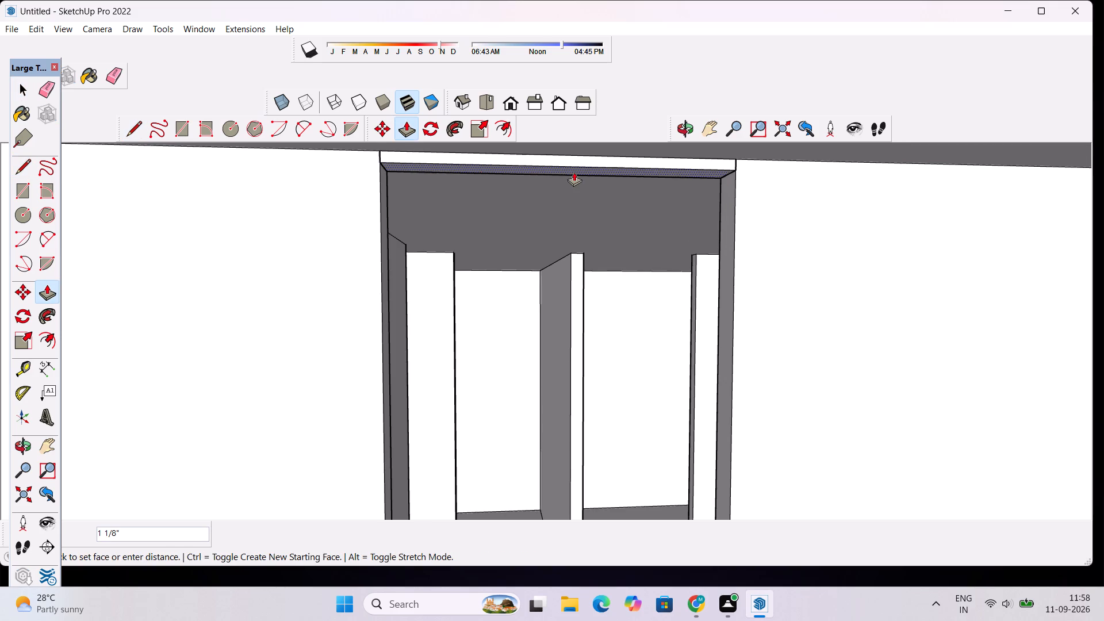
{"action": "type", "text": "3'"}
{"action": "key", "text": "Return"}
{"action": "scroll", "coordinate": [589, 174], "scroll_direction": "down", "scroll_amount": 14}
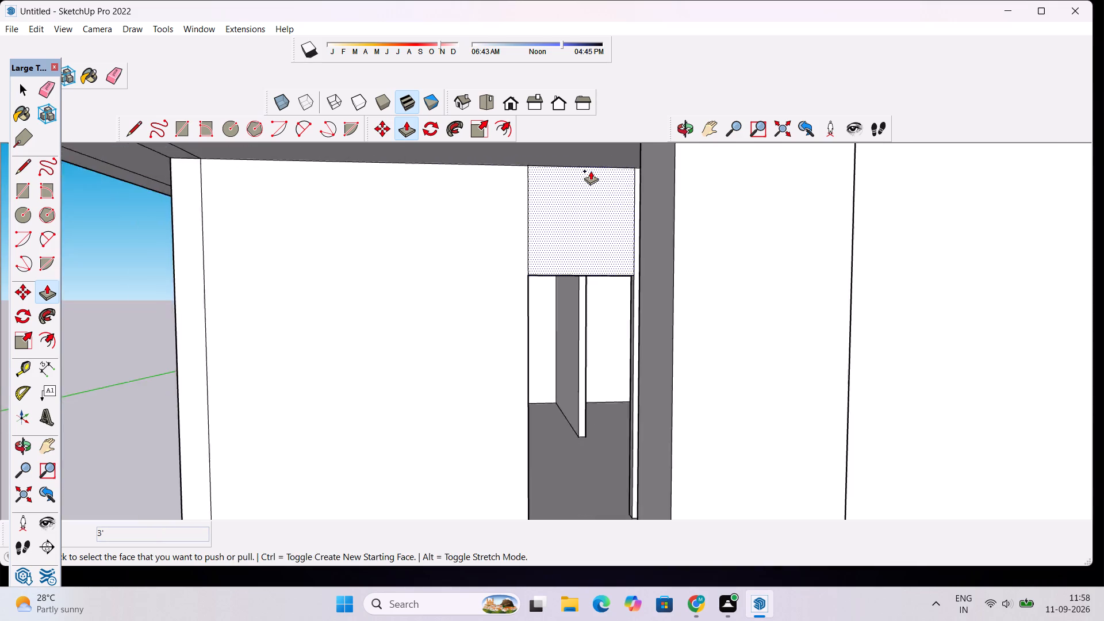
{"action": "scroll", "coordinate": [591, 171], "scroll_direction": "down", "scroll_amount": 3}
Draw a 3' by 4" rectangle on the floor between the door opening's jambs, spanning the wall thickness.
{"action": "left_click", "coordinate": [676, 129]}
{"action": "left_click_drag", "start_coordinate": [629, 268], "coordinate": [607, 290]}
{"action": "scroll", "coordinate": [532, 299], "scroll_direction": "up", "scroll_amount": 4}
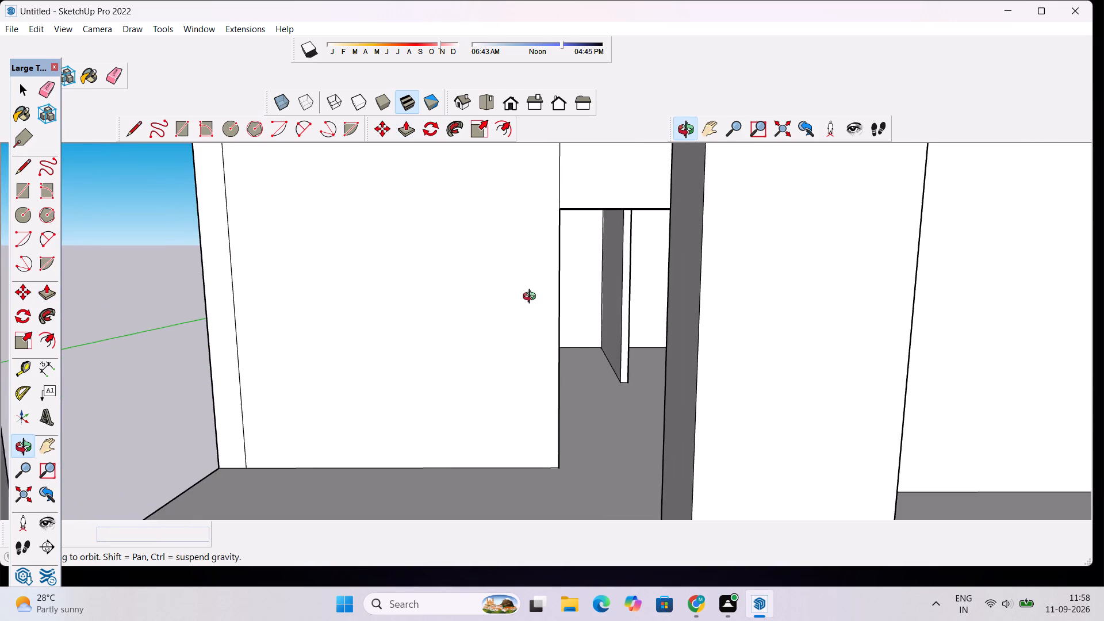
{"action": "left_click_drag", "start_coordinate": [530, 301], "coordinate": [577, 308]}
{"action": "scroll", "coordinate": [587, 290], "scroll_direction": "down", "scroll_amount": 3}
{"action": "scroll", "coordinate": [677, 278], "scroll_direction": "up", "scroll_amount": 6}
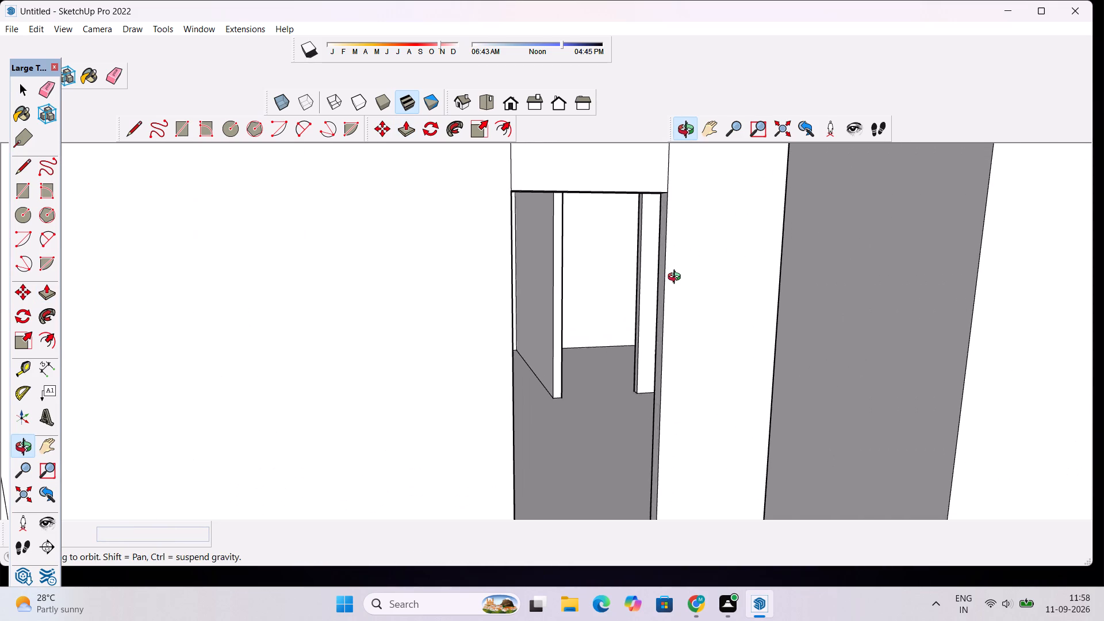
{"action": "scroll", "coordinate": [676, 276], "scroll_direction": "down", "scroll_amount": 4}
{"action": "scroll", "coordinate": [669, 433], "scroll_direction": "down", "scroll_amount": 2}
{"action": "left_click_drag", "start_coordinate": [679, 461], "coordinate": [631, 496]}
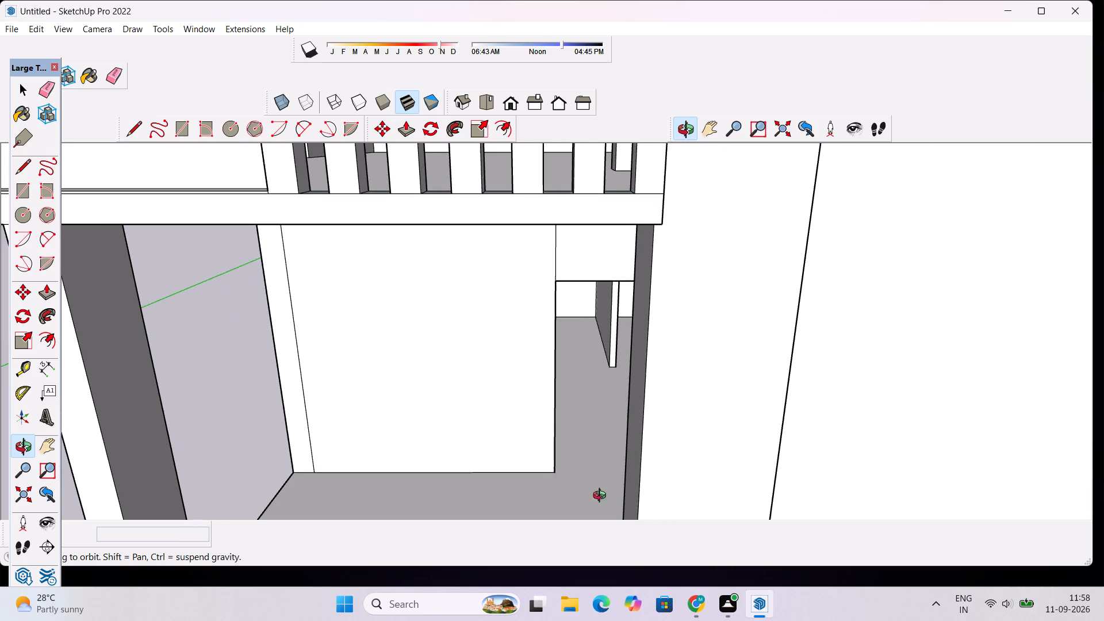
{"action": "scroll", "coordinate": [570, 486], "scroll_direction": "up", "scroll_amount": 11}
{"action": "left_click_drag", "start_coordinate": [720, 476], "coordinate": [710, 517]}
{"action": "scroll", "coordinate": [743, 473], "scroll_direction": "up", "scroll_amount": 6}
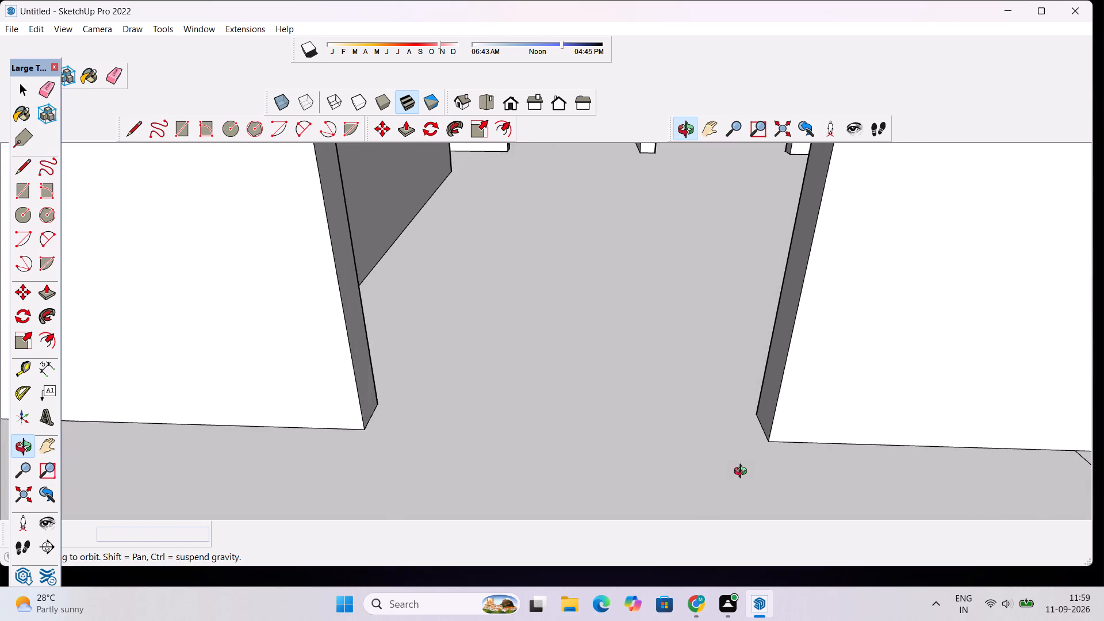
{"action": "left_click_drag", "start_coordinate": [767, 467], "coordinate": [757, 478]}
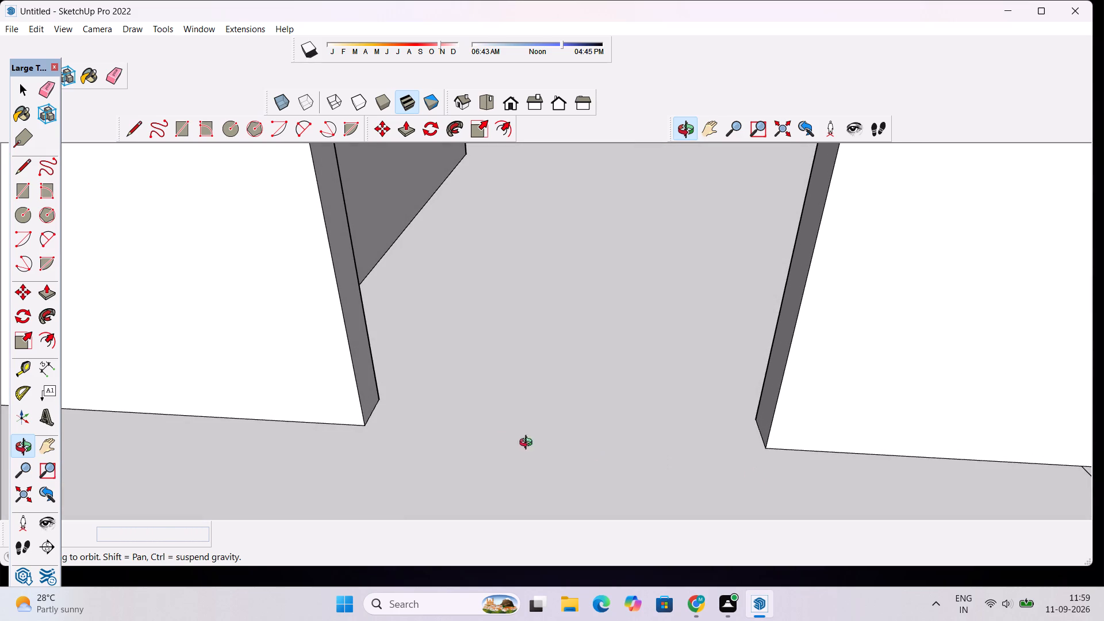
{"action": "key", "text": "r"}
{"action": "left_click", "coordinate": [368, 423]}
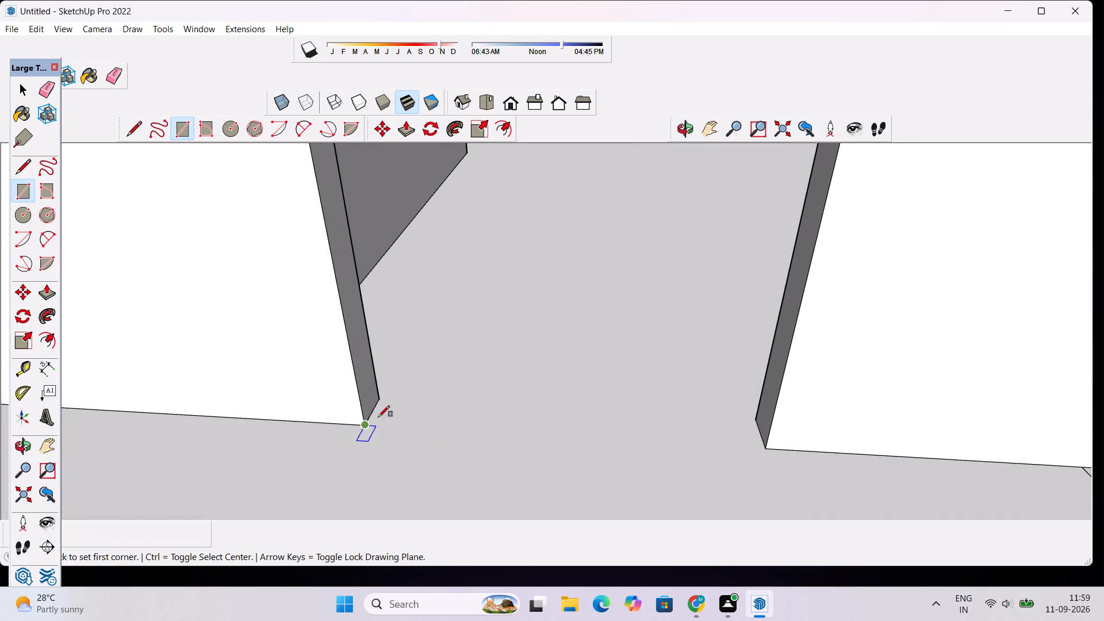
{"action": "left_click", "coordinate": [756, 418]}
Delete the two vertical faces covering the door opening on both sides of the wall.
{"action": "key", "text": "space"}
{"action": "left_click", "coordinate": [712, 387]}
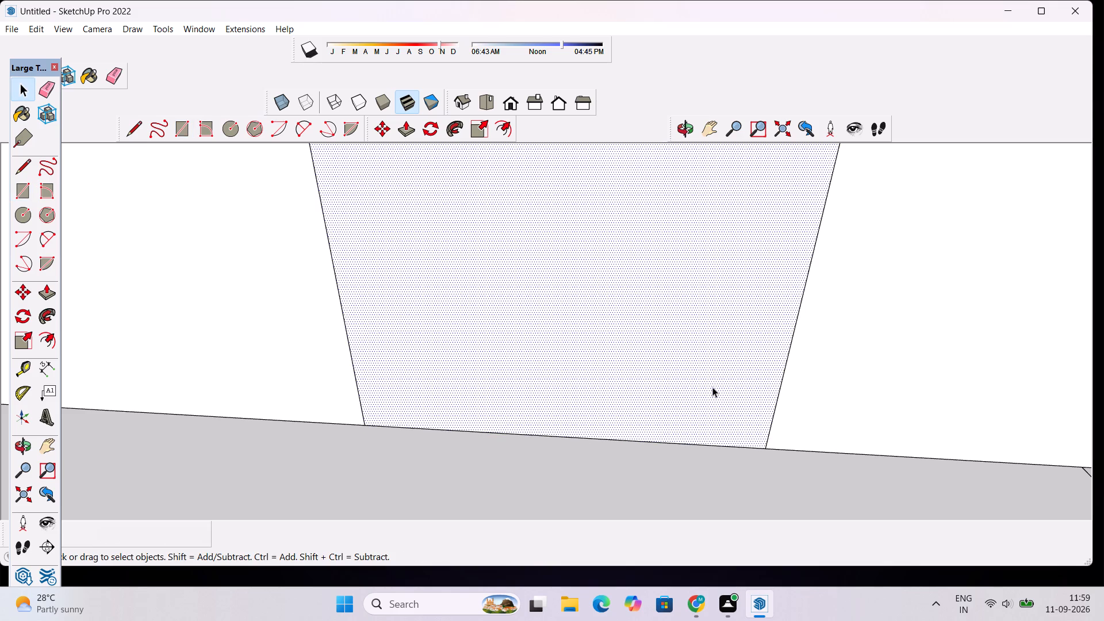
{"action": "key", "text": "Delete"}
{"action": "scroll", "coordinate": [706, 386], "scroll_direction": "down", "scroll_amount": 5}
{"action": "left_click", "coordinate": [701, 358]}
{"action": "key", "text": "Delete"}
{"action": "scroll", "coordinate": [699, 371], "scroll_direction": "down", "scroll_amount": 6}
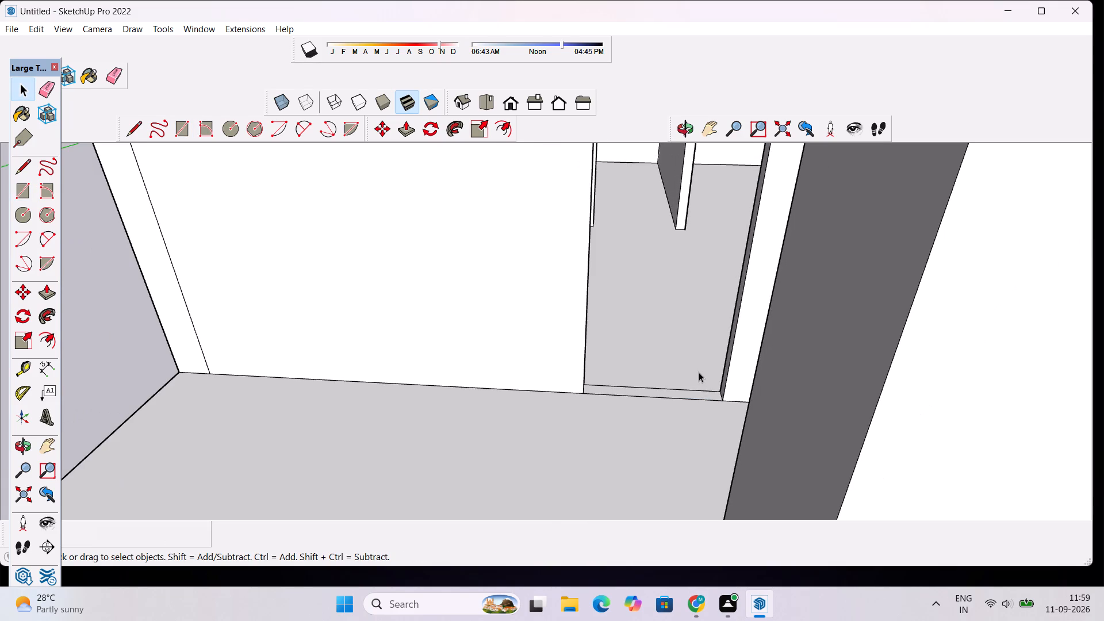
Push/Pull the floor strip between the door jambs 2" up to form a raised threshold.
{"action": "scroll", "coordinate": [707, 369], "scroll_direction": "down", "scroll_amount": 2}
{"action": "scroll", "coordinate": [696, 386], "scroll_direction": "up", "scroll_amount": 2}
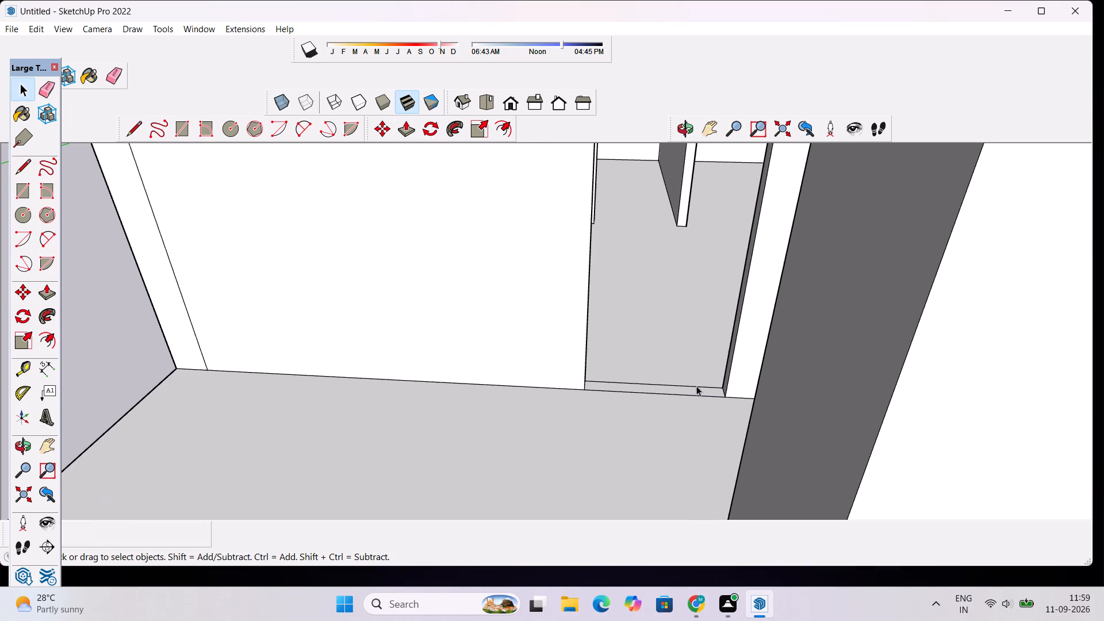
{"action": "left_click", "coordinate": [698, 391]}
{"action": "key", "text": "p"}
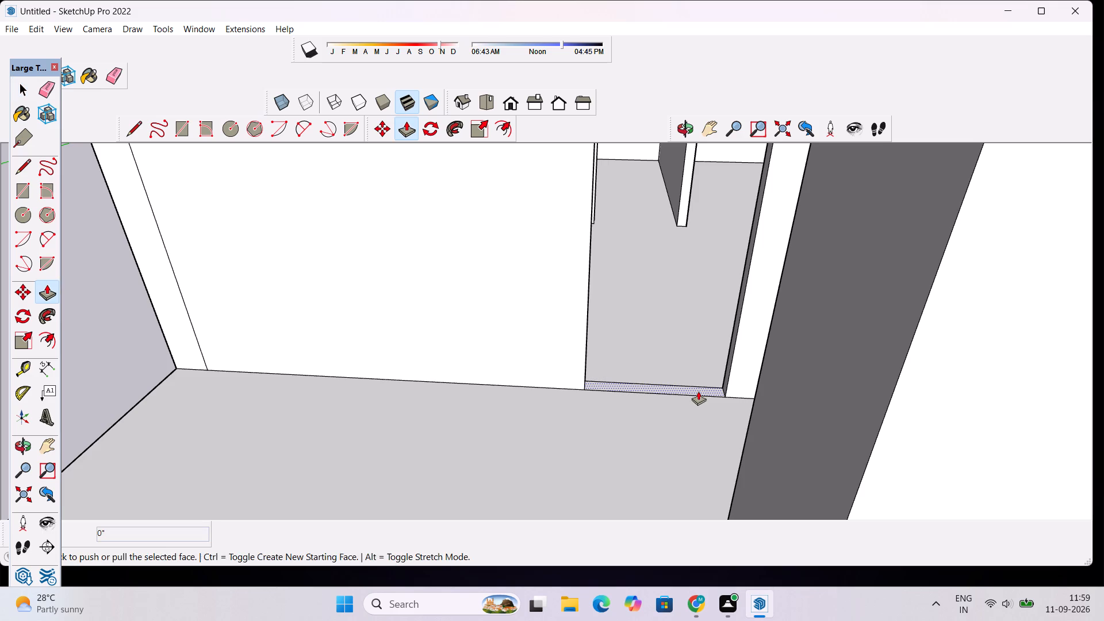
{"action": "left_click", "coordinate": [698, 391]}
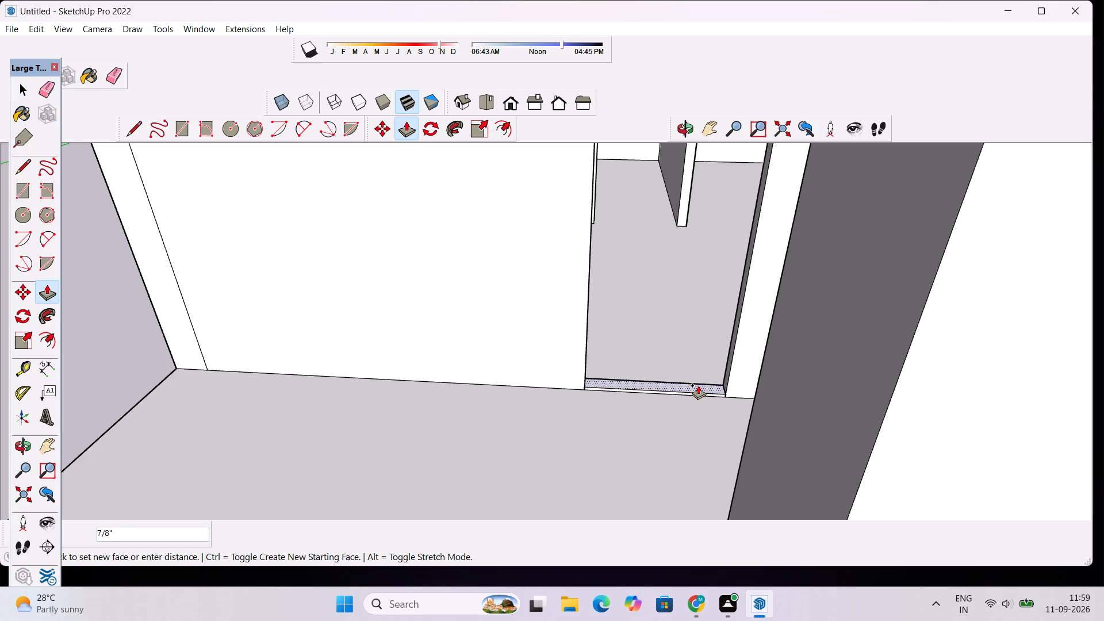
{"action": "type", "text": "2\""}
{"action": "key", "text": "Return"}
{"action": "scroll", "coordinate": [714, 401], "scroll_direction": "down", "scroll_amount": 9}
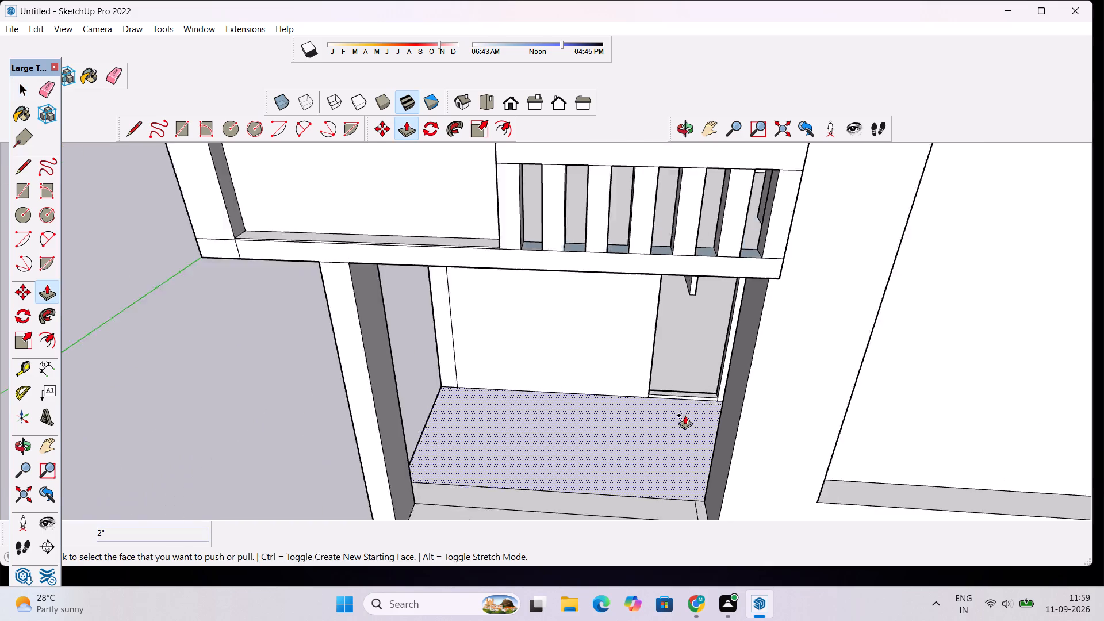
Examine the door opening with its header and threshold from in front of the porch beneath the balcony.
{"action": "scroll", "coordinate": [685, 415], "scroll_direction": "down", "scroll_amount": 1}
{"action": "left_click", "coordinate": [688, 136]}
{"action": "left_click_drag", "start_coordinate": [708, 323], "coordinate": [710, 240]}
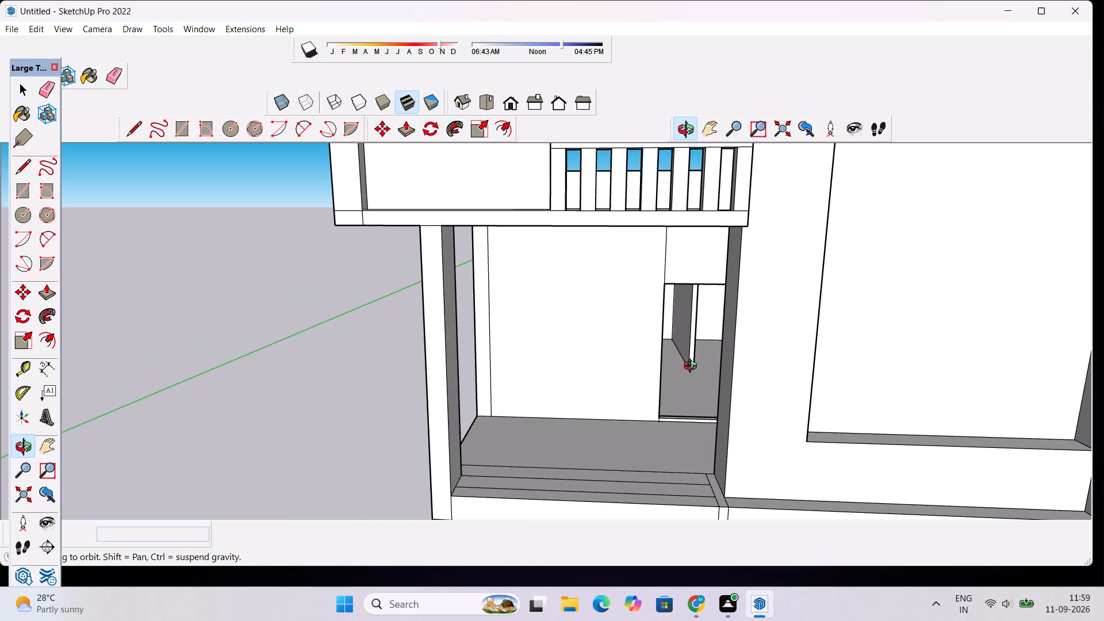
{"action": "scroll", "coordinate": [693, 367], "scroll_direction": "up", "scroll_amount": 3}
{"action": "scroll", "coordinate": [656, 391], "scroll_direction": "down", "scroll_amount": 3}
{"action": "left_click_drag", "start_coordinate": [764, 375], "coordinate": [804, 365]}
{"action": "scroll", "coordinate": [695, 309], "scroll_direction": "up", "scroll_amount": 2}
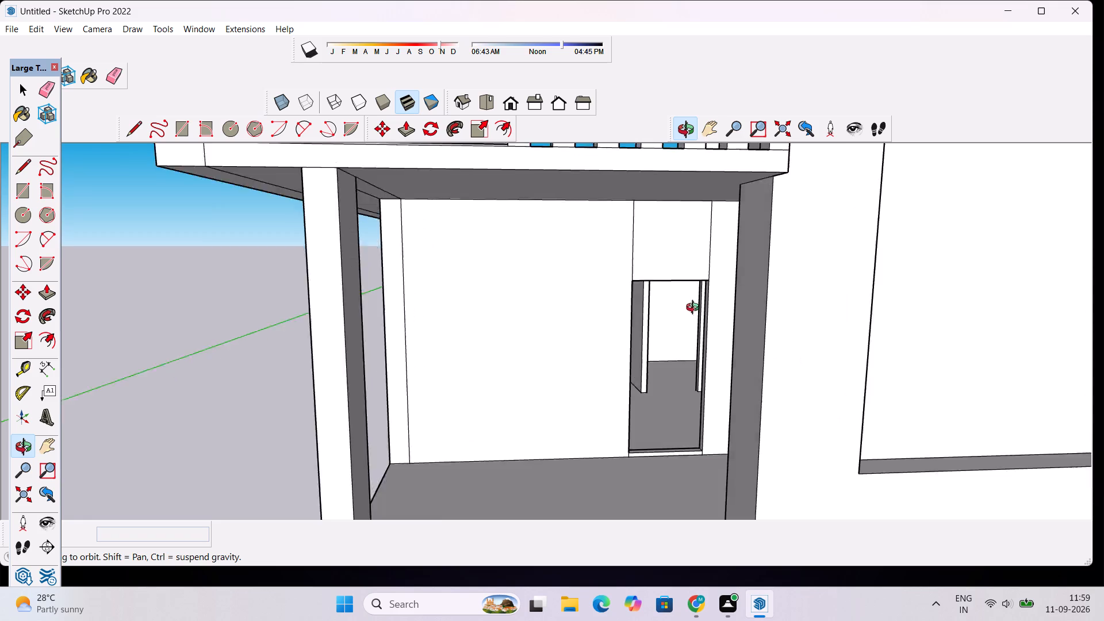
Examine the porch, its doorway and the underside of the balcony from in front of the house.
{"action": "scroll", "coordinate": [695, 309], "scroll_direction": "up", "scroll_amount": 2}
{"action": "scroll", "coordinate": [537, 323], "scroll_direction": "down", "scroll_amount": 5}
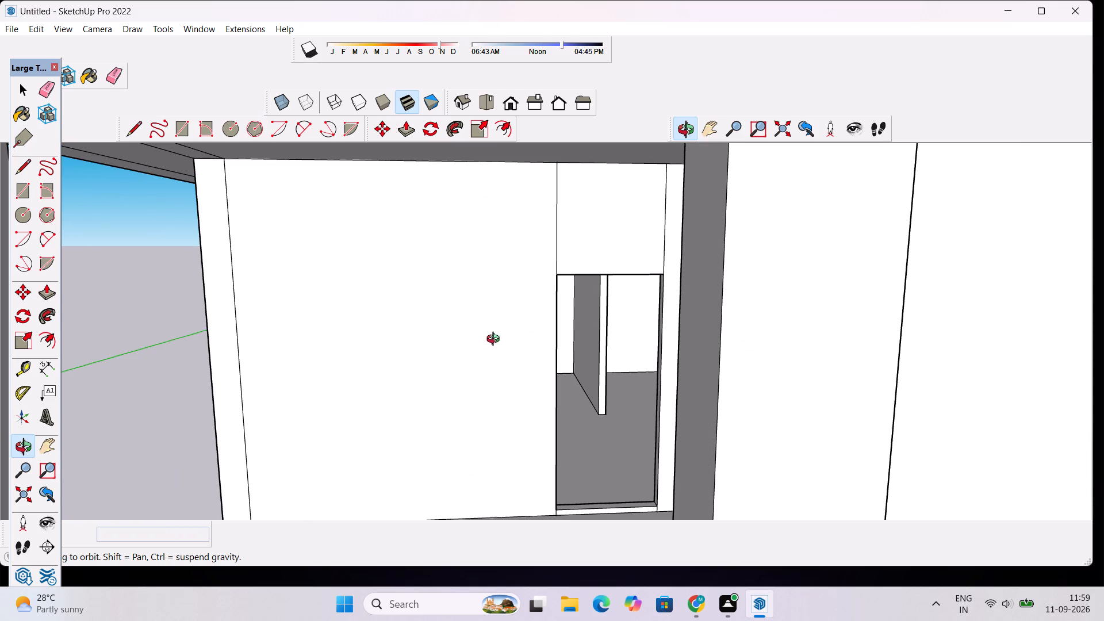
{"action": "scroll", "coordinate": [512, 319], "scroll_direction": "down", "scroll_amount": 5}
{"action": "left_click_drag", "start_coordinate": [487, 327], "coordinate": [480, 273]}
{"action": "scroll", "coordinate": [473, 272], "scroll_direction": "down", "scroll_amount": 4}
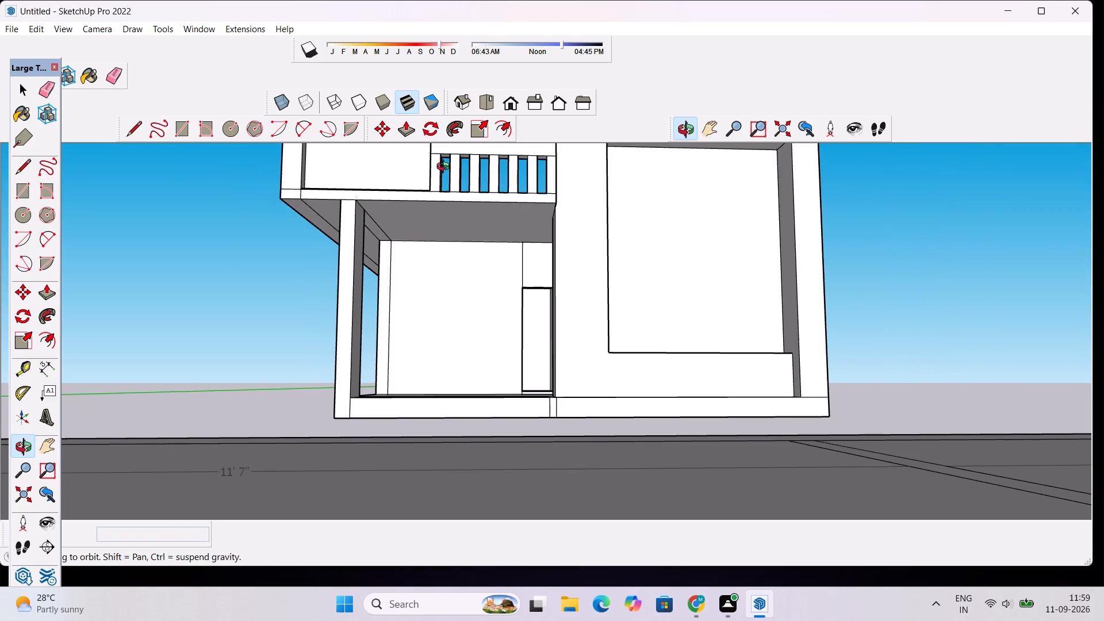
{"action": "scroll", "coordinate": [436, 182], "scroll_direction": "up", "scroll_amount": 6}
{"action": "left_click_drag", "start_coordinate": [470, 274], "coordinate": [474, 259]}
{"action": "scroll", "coordinate": [473, 246], "scroll_direction": "up", "scroll_amount": 1}
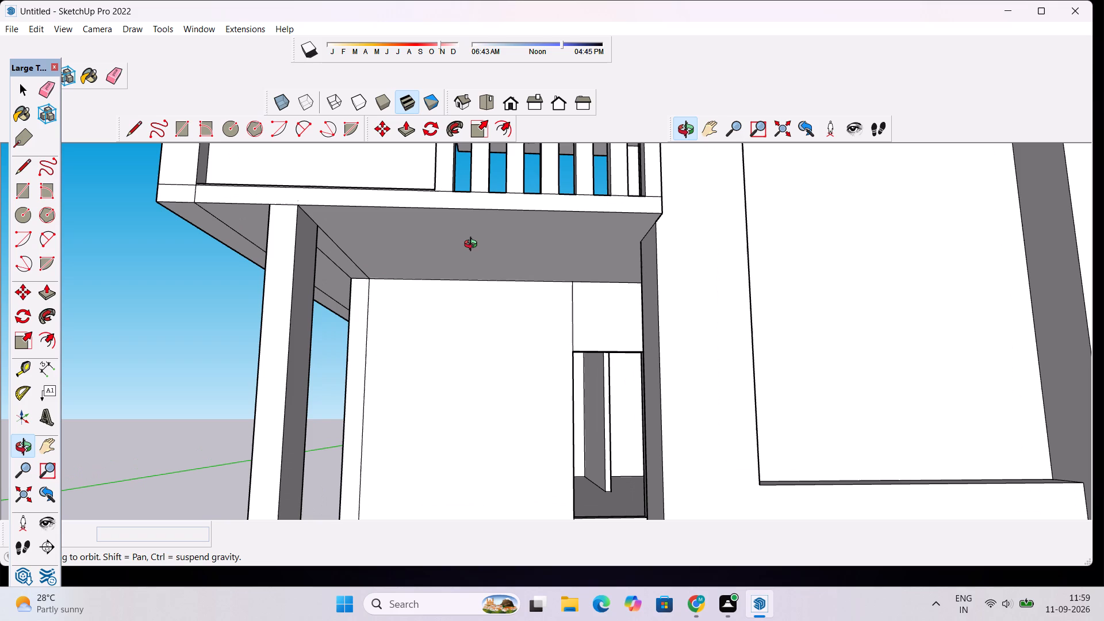
{"action": "left_click_drag", "start_coordinate": [492, 247], "coordinate": [476, 229]}
{"action": "scroll", "coordinate": [477, 234], "scroll_direction": "down", "scroll_amount": 4}
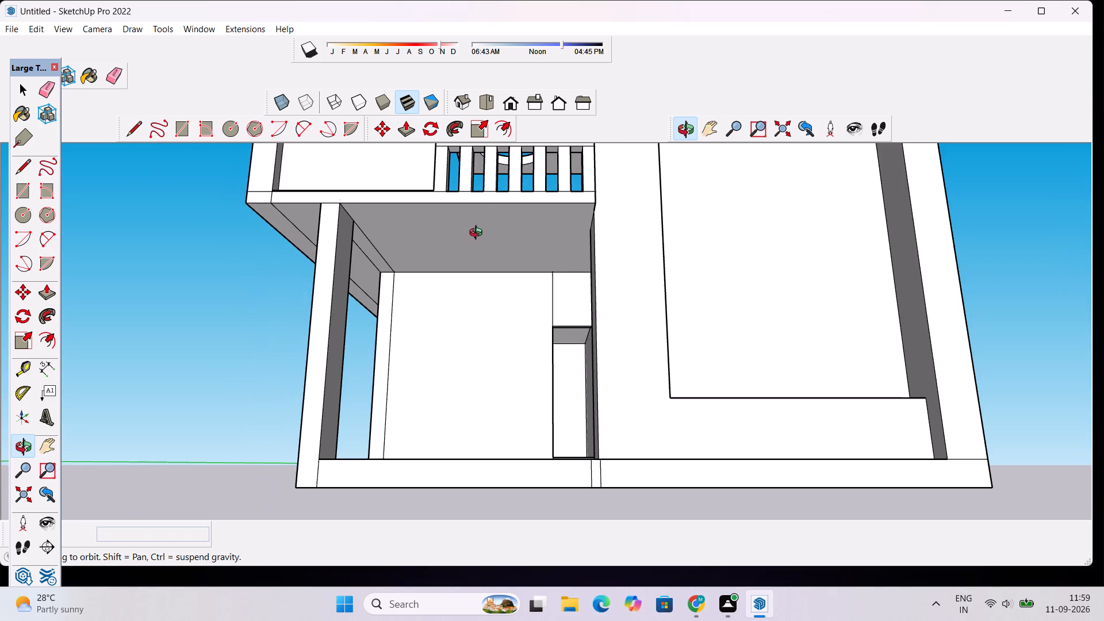
{"action": "scroll", "coordinate": [494, 256], "scroll_direction": "up", "scroll_amount": 4}
{"action": "left_click", "coordinate": [489, 198]}
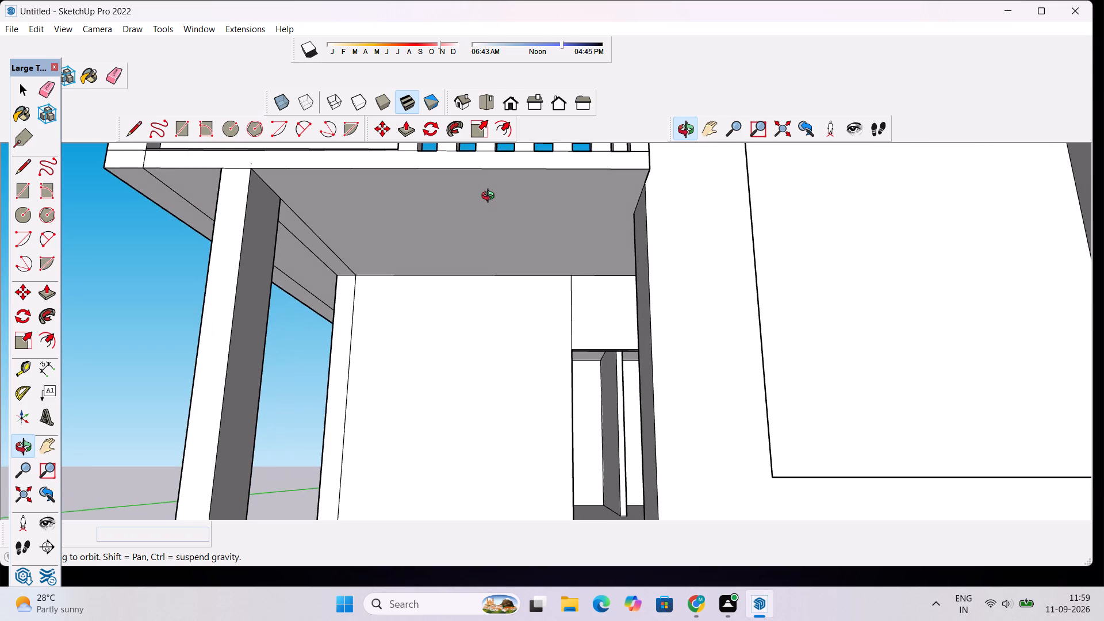
{"action": "left_click_drag", "start_coordinate": [490, 197], "coordinate": [505, 236], "text": "shift"}
{"action": "scroll", "coordinate": [505, 236], "scroll_direction": "up", "scroll_amount": 2}
{"action": "left_click_drag", "start_coordinate": [505, 236], "coordinate": [515, 264], "text": "shift"}
{"action": "left_click_drag", "start_coordinate": [513, 295], "coordinate": [512, 270]}
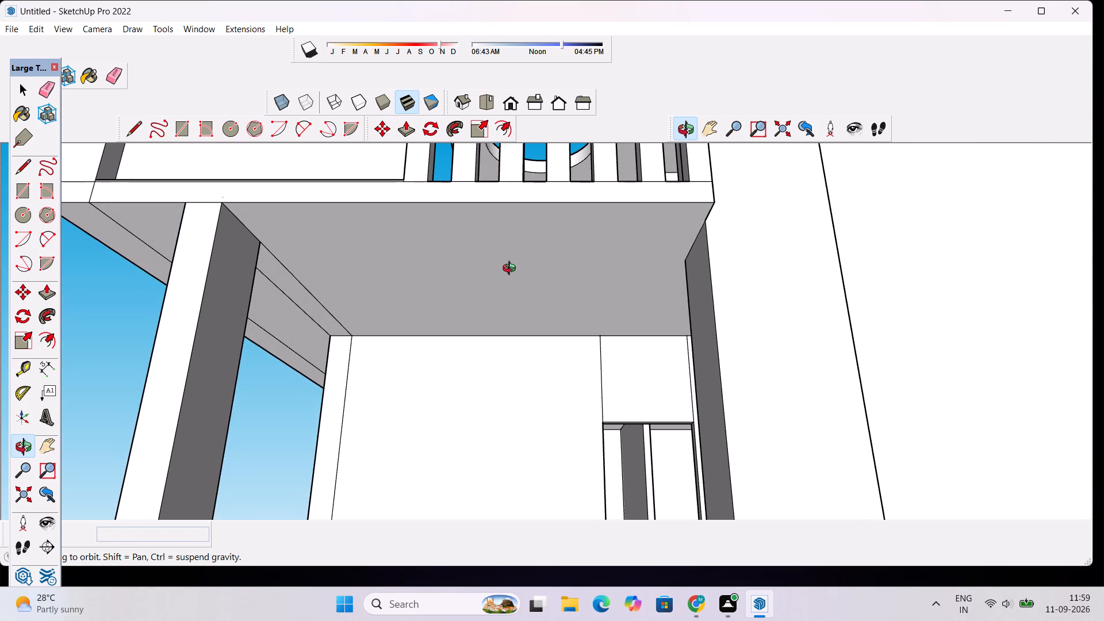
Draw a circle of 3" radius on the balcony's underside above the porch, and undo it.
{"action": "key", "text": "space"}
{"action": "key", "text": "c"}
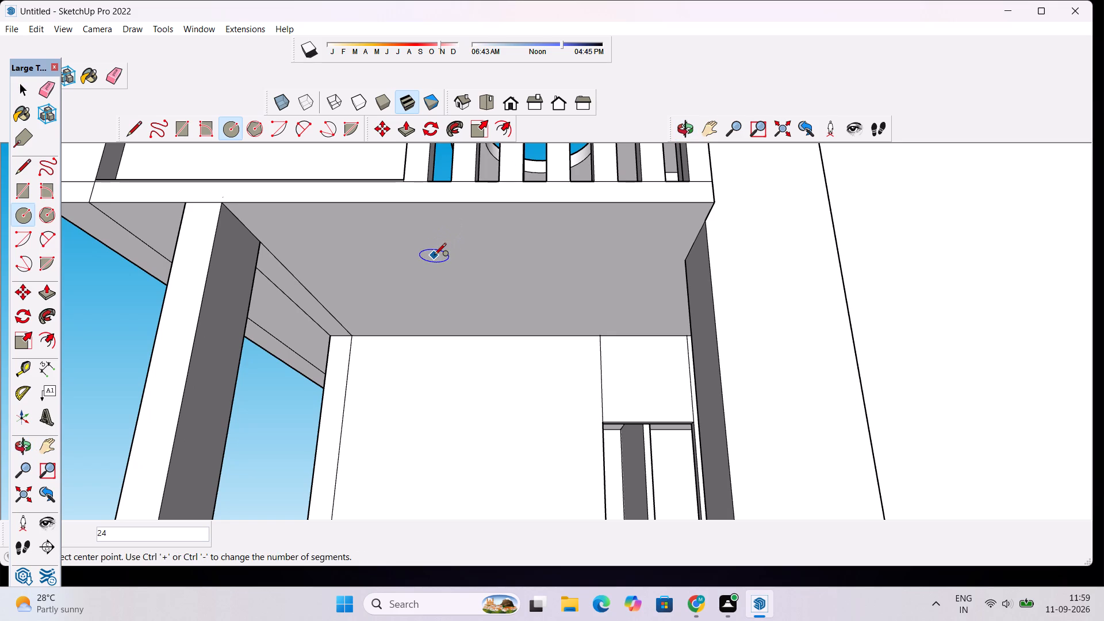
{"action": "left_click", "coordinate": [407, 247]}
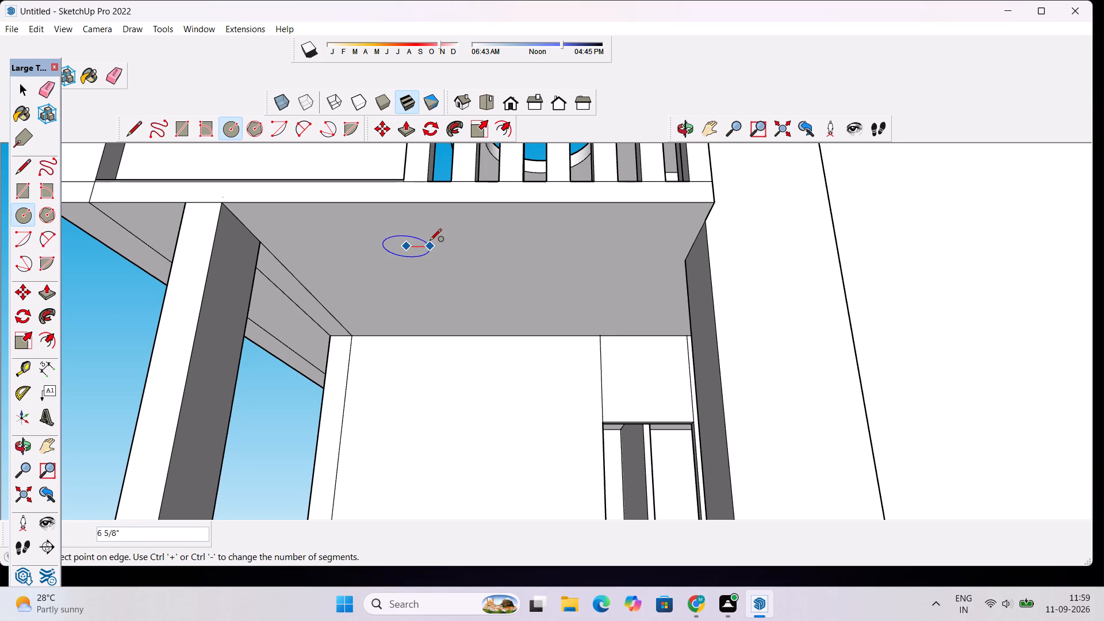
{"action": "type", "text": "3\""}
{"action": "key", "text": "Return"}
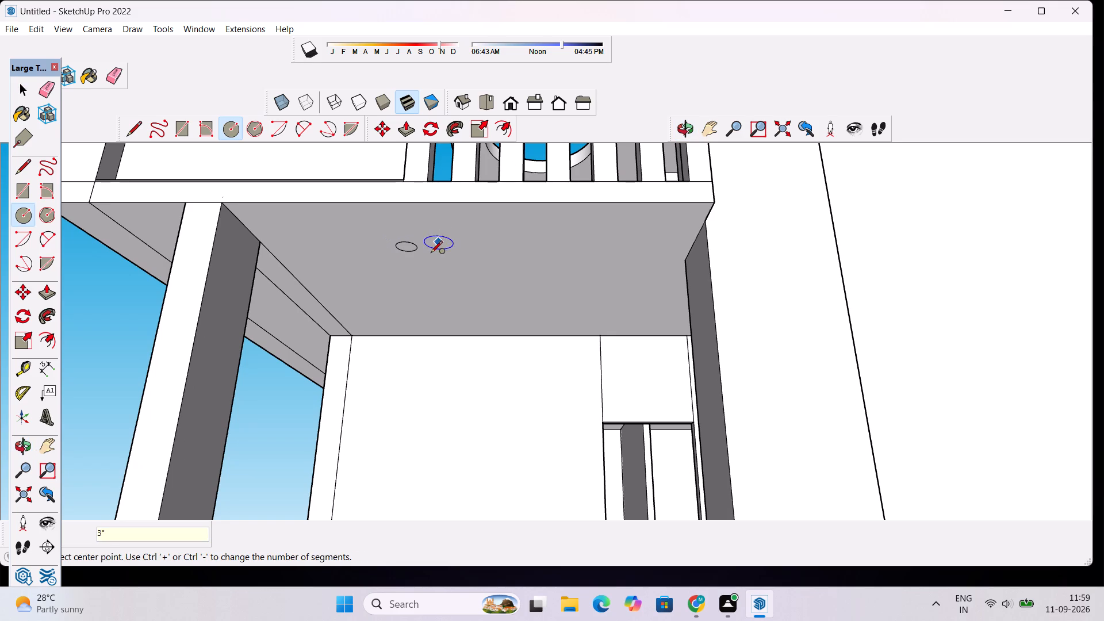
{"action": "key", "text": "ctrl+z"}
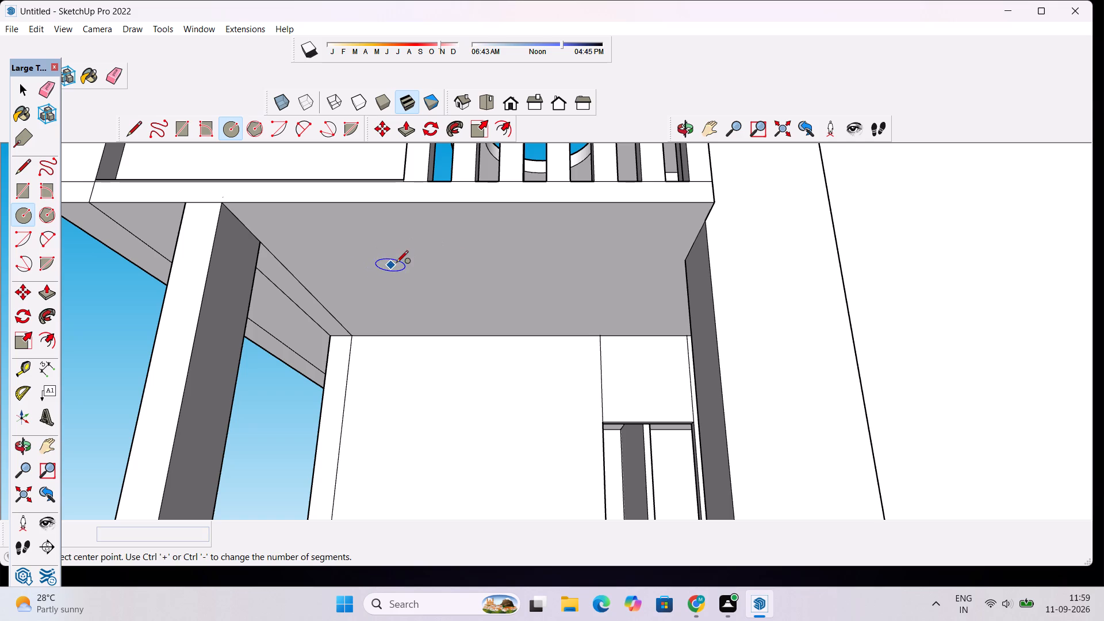
Draw a circle of 6" radius on the balcony's underside, toward the outer porch column.
{"action": "left_click", "coordinate": [395, 270]}
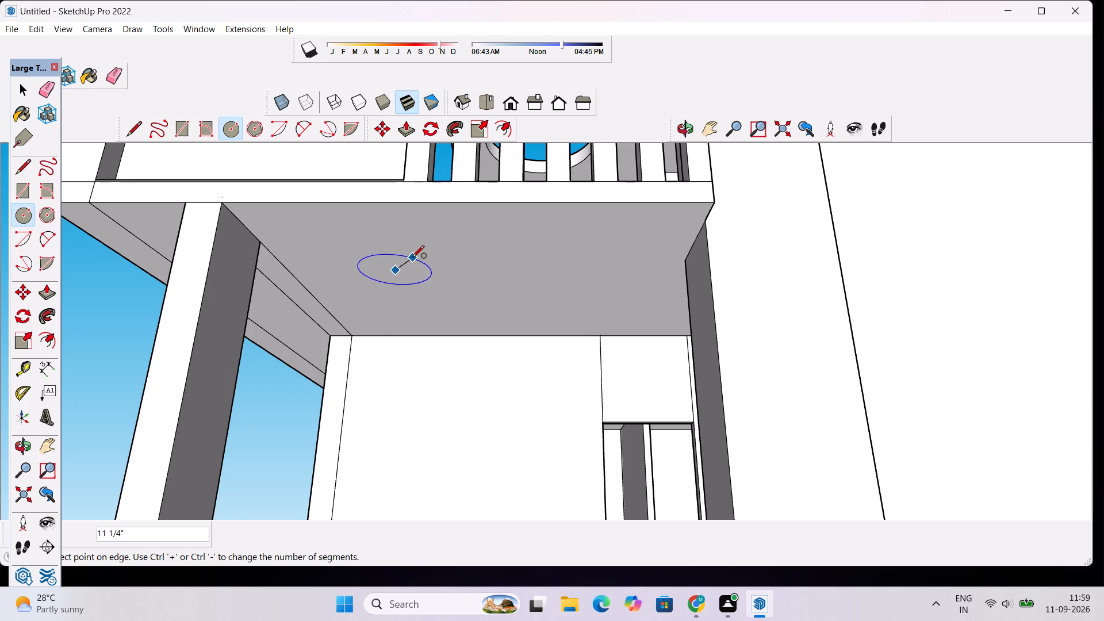
{"action": "type", "text": "6\""}
{"action": "key", "text": "Return"}
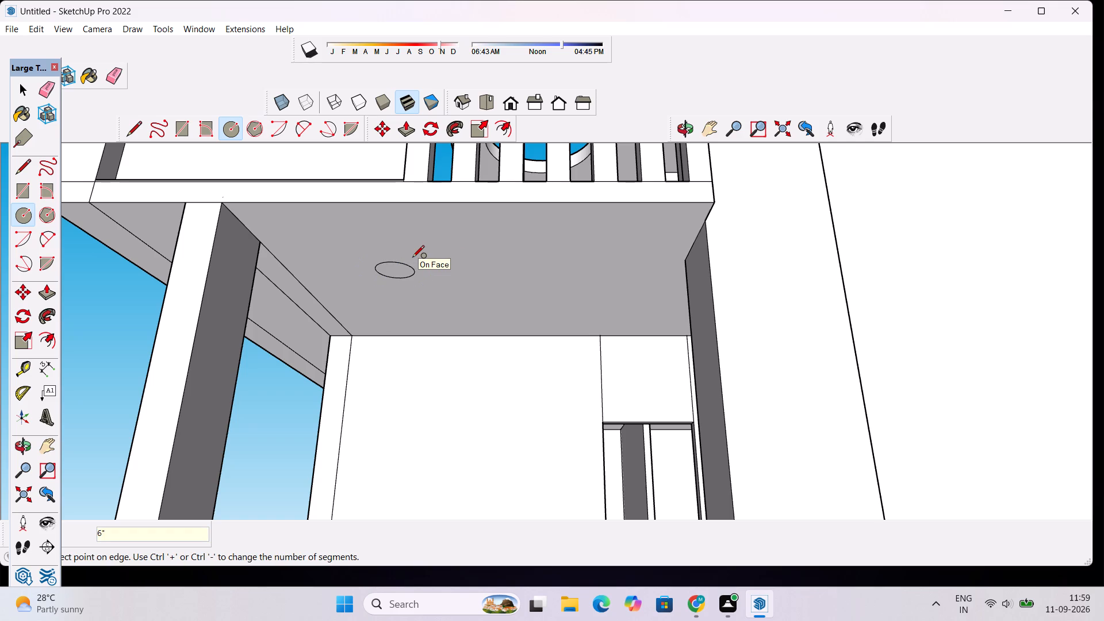
{"action": "key", "text": "space"}
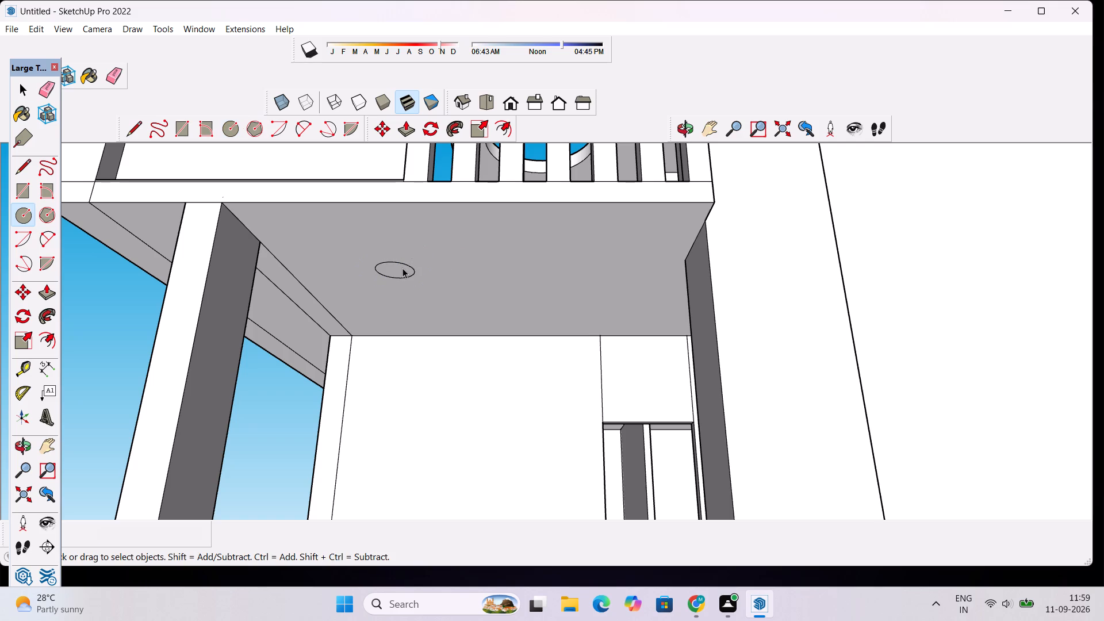
Copy the circle and its face about 3' 11" along the red axis across the balcony's underside.
{"action": "double_click", "coordinate": [402, 268]}
{"action": "key", "text": "m"}
{"action": "left_click", "coordinate": [402, 268]}
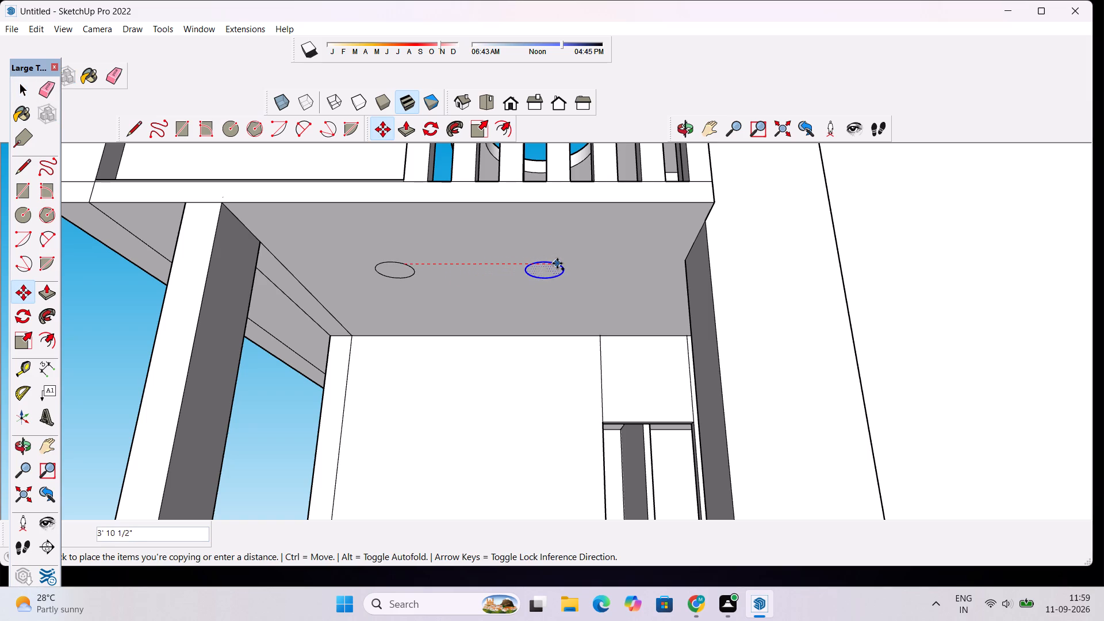
{"action": "left_click", "coordinate": [558, 263]}
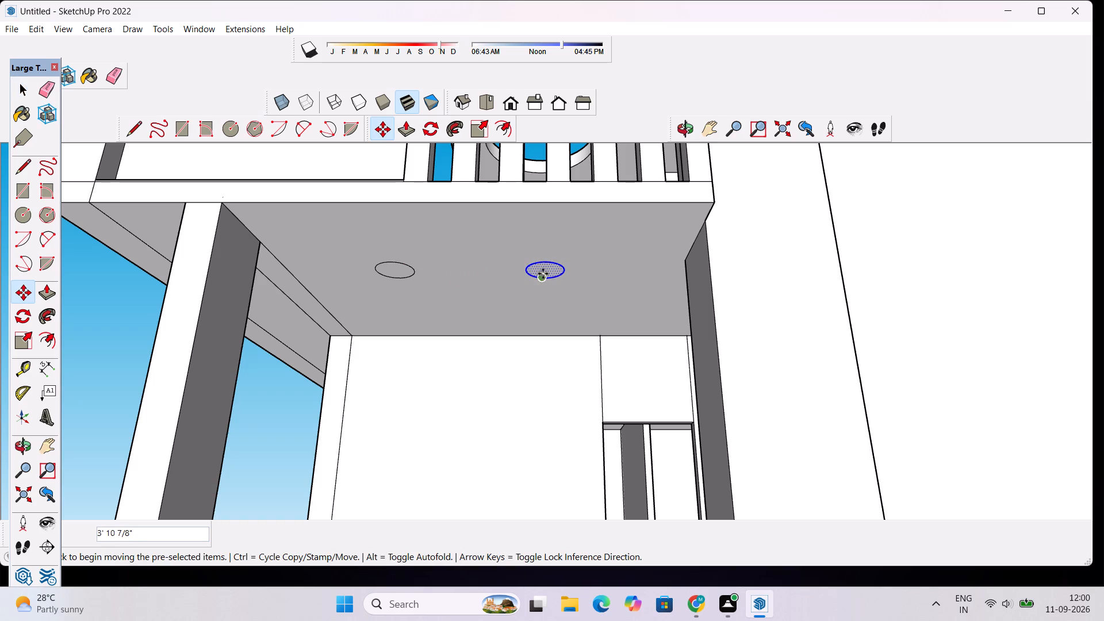
Move the whole dimensioned floor plan about 107' from in front of the house to open ground beside it.
{"action": "scroll", "coordinate": [531, 283], "scroll_direction": "down", "scroll_amount": 4}
{"action": "left_click", "coordinate": [689, 129]}
{"action": "left_click_drag", "start_coordinate": [685, 177], "coordinate": [680, 210]}
{"action": "scroll", "coordinate": [640, 217], "scroll_direction": "down", "scroll_amount": 6}
{"action": "scroll", "coordinate": [574, 229], "scroll_direction": "up", "scroll_amount": 4}
{"action": "scroll", "coordinate": [578, 221], "scroll_direction": "down", "scroll_amount": 9}
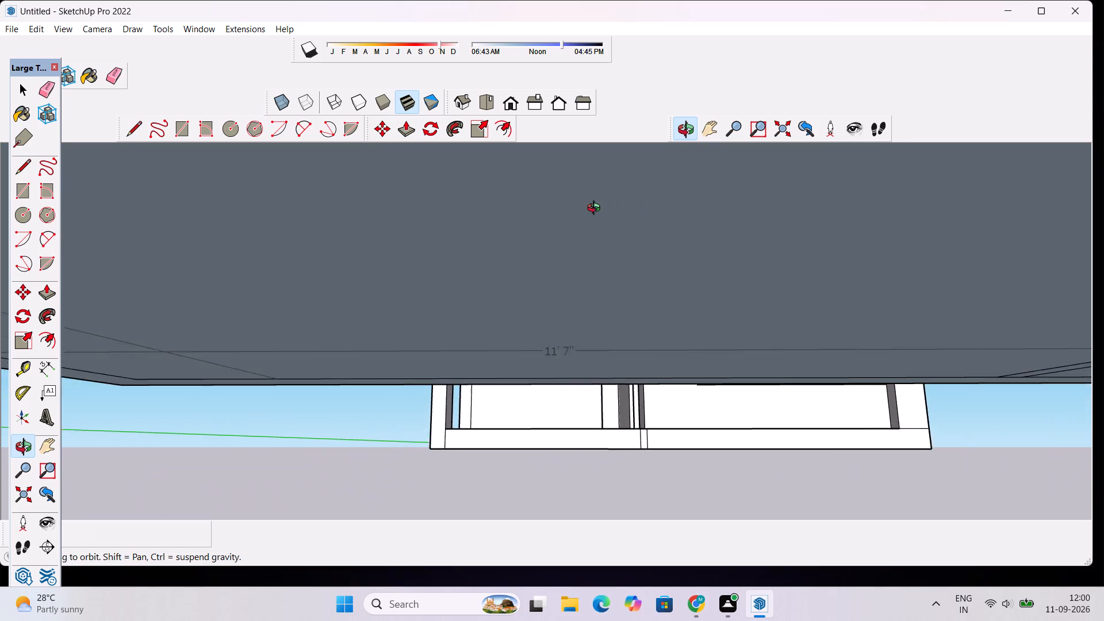
{"action": "scroll", "coordinate": [596, 209], "scroll_direction": "down", "scroll_amount": 5}
{"action": "left_click", "coordinate": [687, 141]}
{"action": "left_click_drag", "start_coordinate": [670, 217], "coordinate": [653, 306]}
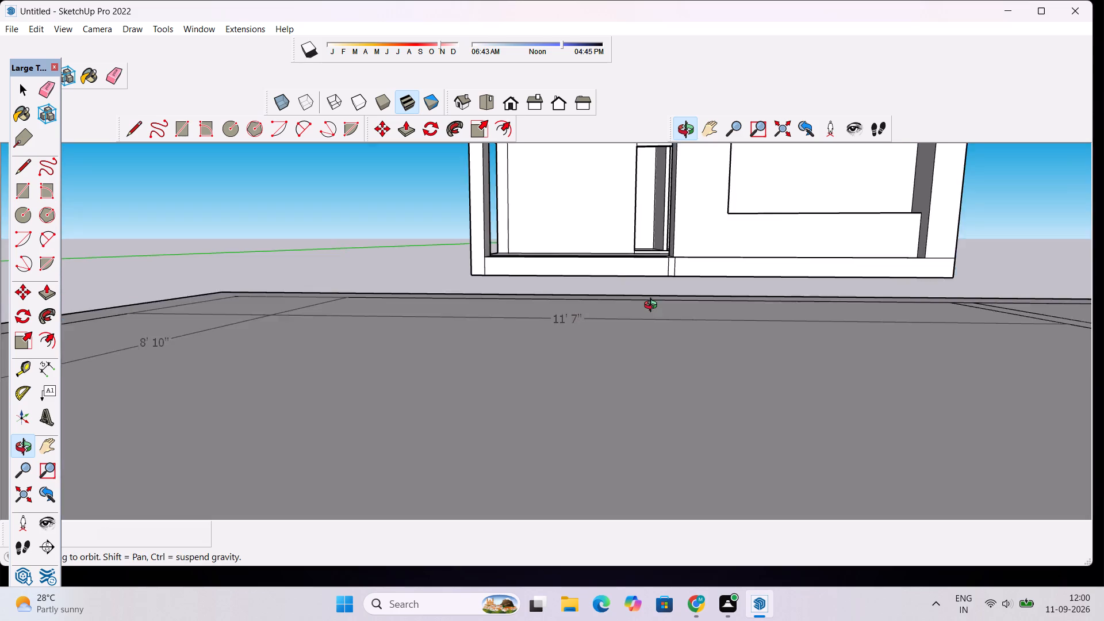
{"action": "scroll", "coordinate": [653, 306], "scroll_direction": "down", "scroll_amount": 16}
{"action": "scroll", "coordinate": [662, 286], "scroll_direction": "up", "scroll_amount": 2}
{"action": "scroll", "coordinate": [660, 278], "scroll_direction": "down", "scroll_amount": 5}
{"action": "key", "text": "space"}
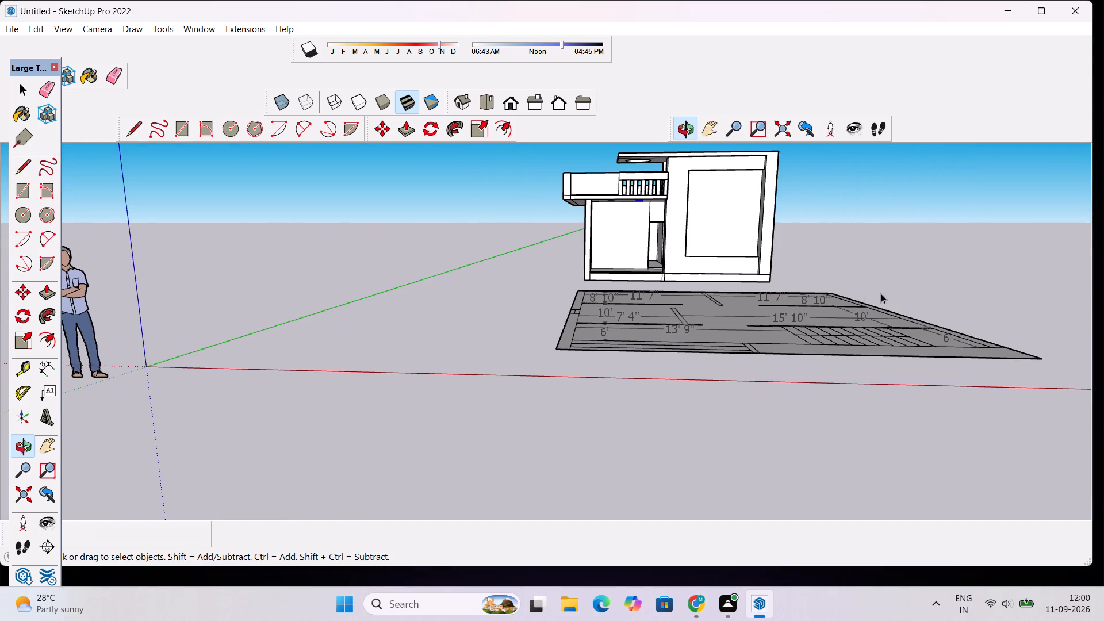
{"action": "scroll", "coordinate": [881, 295], "scroll_direction": "down", "scroll_amount": 4}
{"action": "left_click", "coordinate": [689, 130]}
{"action": "left_click_drag", "start_coordinate": [758, 244], "coordinate": [737, 305]}
{"action": "scroll", "coordinate": [737, 305], "scroll_direction": "down", "scroll_amount": 6}
{"action": "left_click_drag", "start_coordinate": [737, 330], "coordinate": [723, 442]}
{"action": "scroll", "coordinate": [720, 420], "scroll_direction": "up", "scroll_amount": 3}
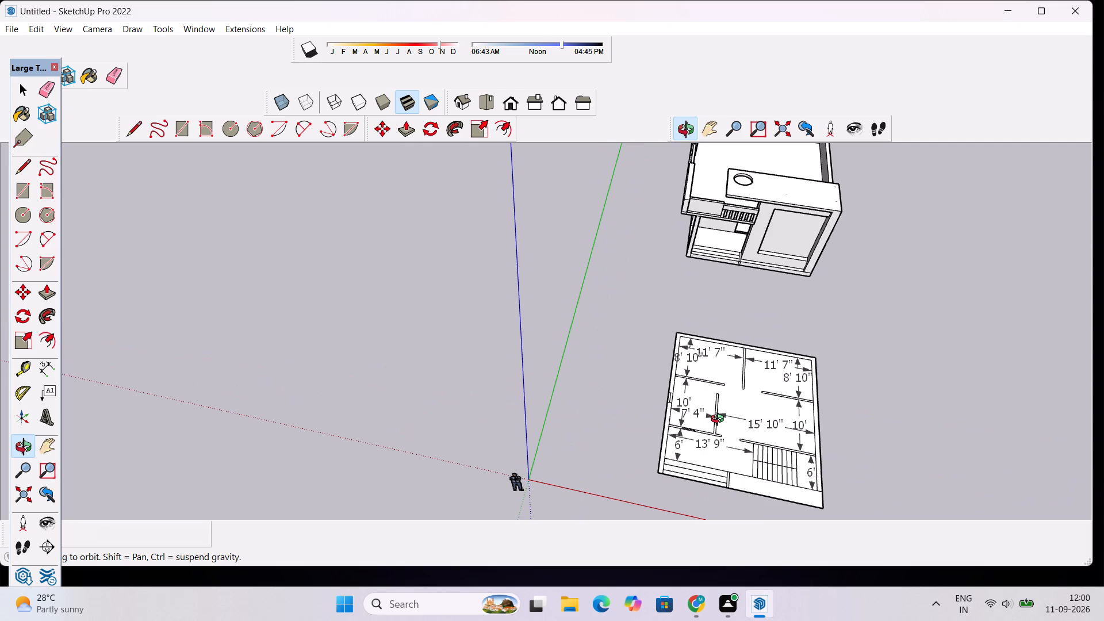
{"action": "key", "text": "space"}
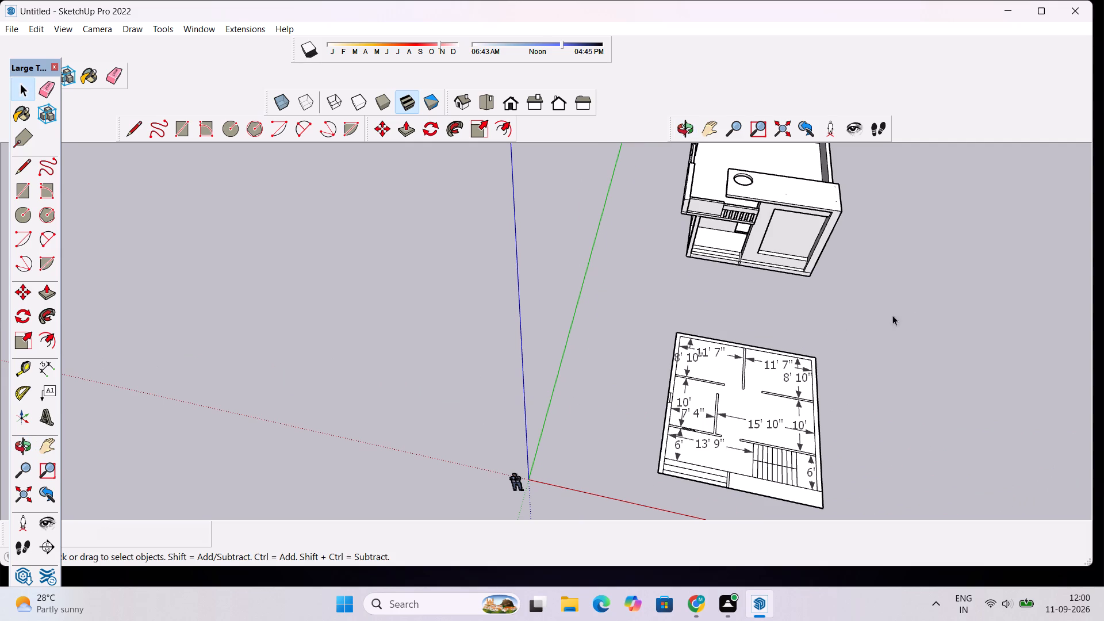
{"action": "left_click_drag", "start_coordinate": [920, 314], "coordinate": [616, 508]}
{"action": "left_click_drag", "start_coordinate": [616, 508], "coordinate": [616, 516]}
{"action": "scroll", "coordinate": [779, 392], "scroll_direction": "down", "scroll_amount": 7}
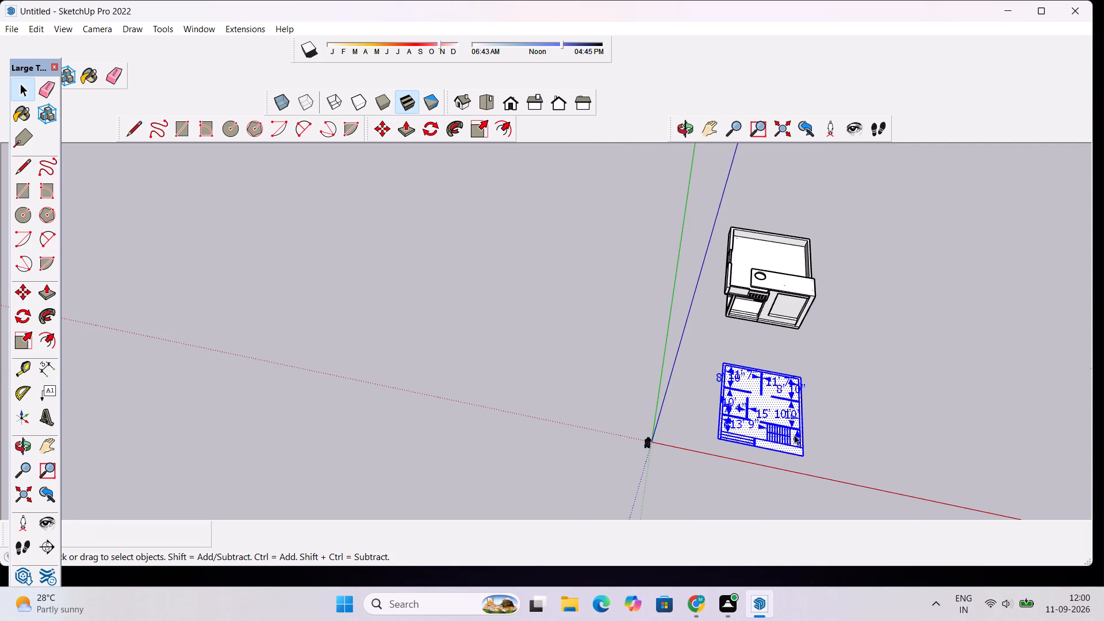
{"action": "key", "text": "m"}
{"action": "left_click", "coordinate": [802, 454]}
{"action": "left_click", "coordinate": [1020, 315]}
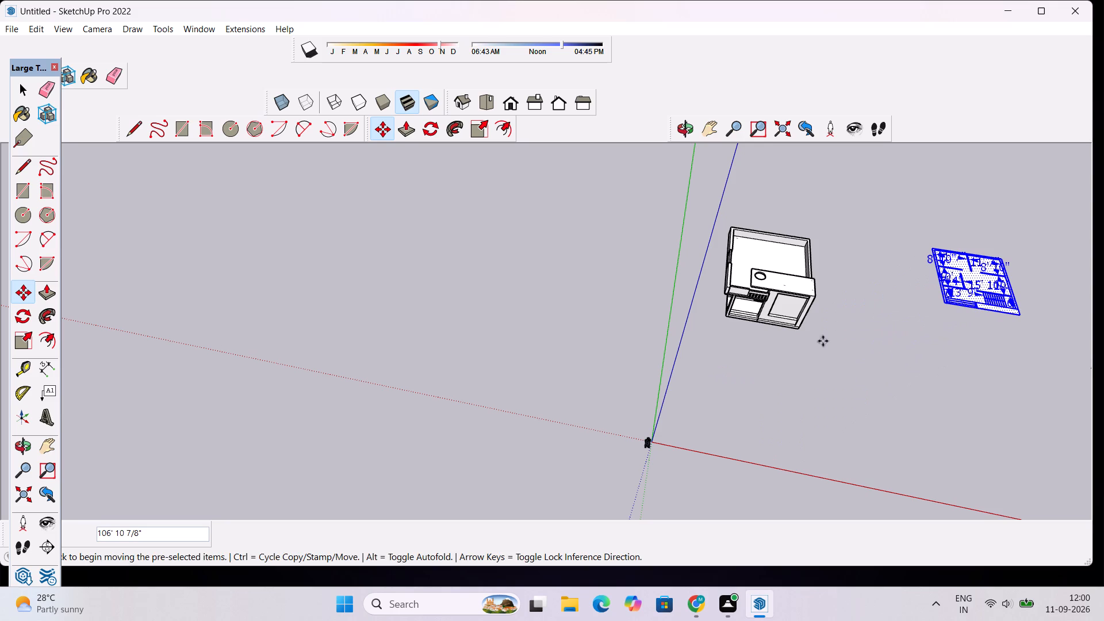
Push/Pull the outermost strip of the porch floor down about 7 7/16" to form the lowest step.
{"action": "scroll", "coordinate": [789, 361], "scroll_direction": "down", "scroll_amount": 9}
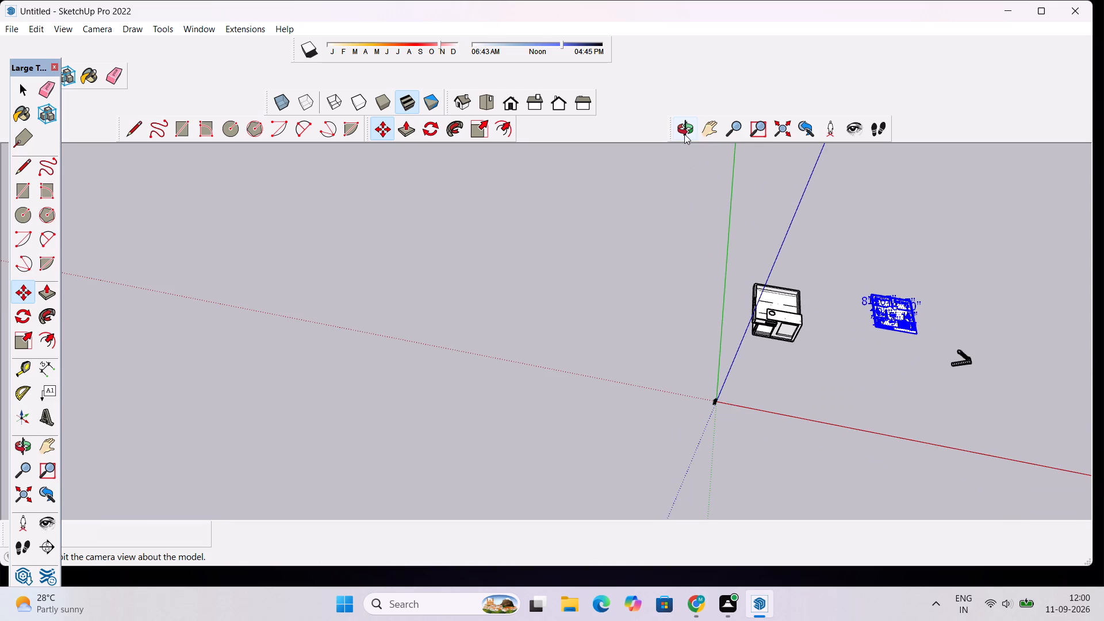
{"action": "left_click", "coordinate": [684, 134]}
{"action": "left_click_drag", "start_coordinate": [666, 356], "coordinate": [760, 265]}
{"action": "scroll", "coordinate": [837, 267], "scroll_direction": "up", "scroll_amount": 16}
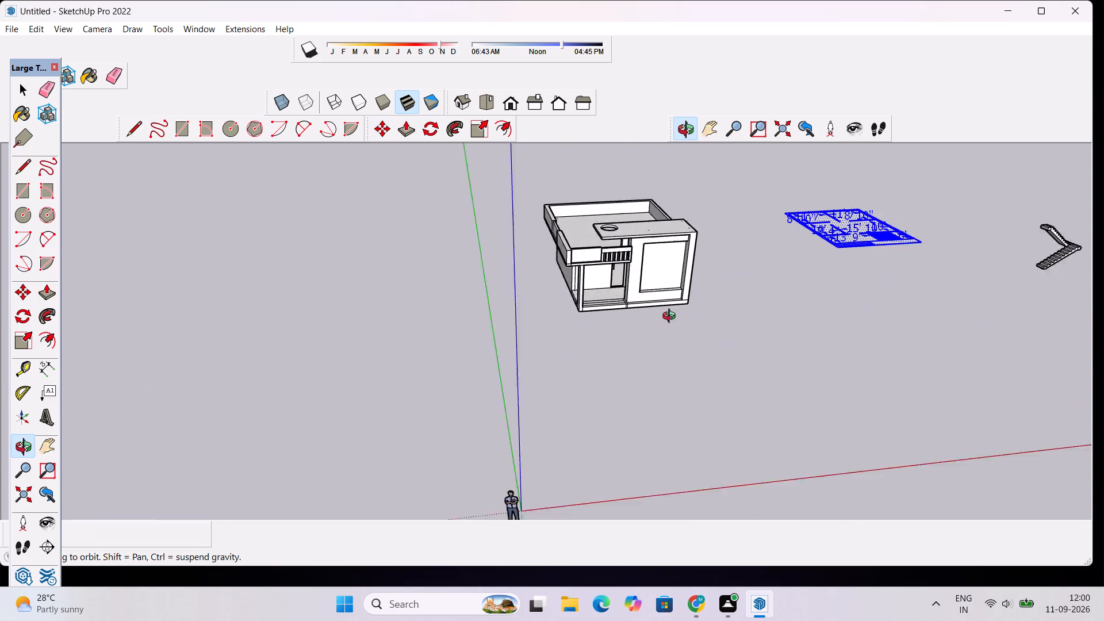
{"action": "scroll", "coordinate": [672, 317], "scroll_direction": "up", "scroll_amount": 1}
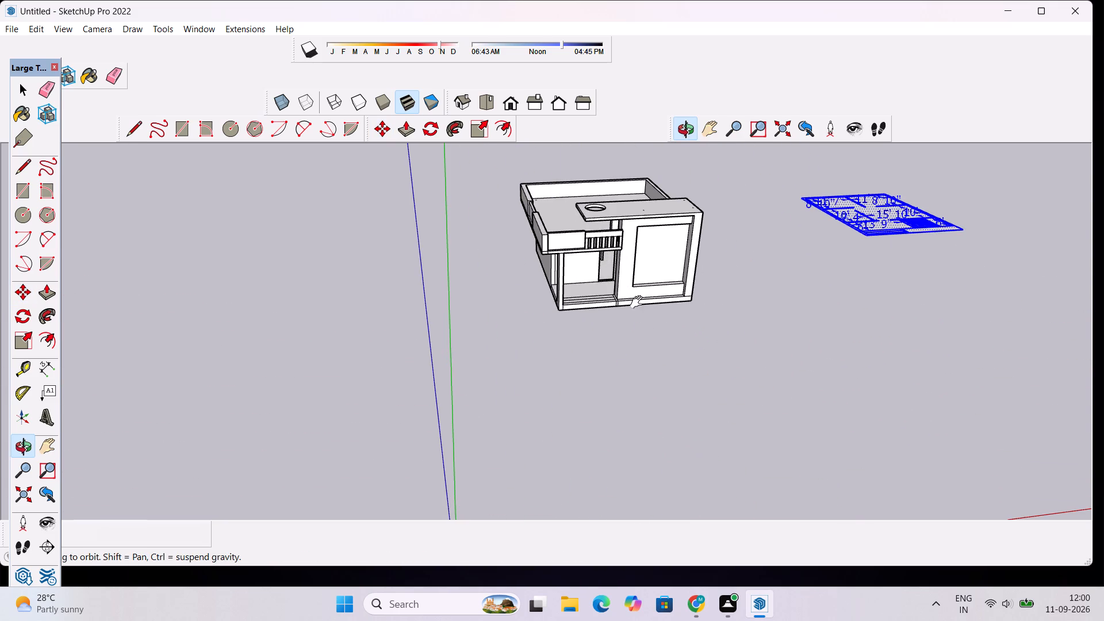
{"action": "left_click_drag", "start_coordinate": [639, 302], "coordinate": [497, 406], "text": "shift"}
{"action": "scroll", "coordinate": [483, 384], "scroll_direction": "up", "scroll_amount": 6, "text": "shift"}
{"action": "left_click_drag", "start_coordinate": [465, 440], "coordinate": [462, 418], "text": "shift"}
{"action": "left_click_drag", "start_coordinate": [481, 453], "coordinate": [479, 398]}
{"action": "scroll", "coordinate": [457, 337], "scroll_direction": "up", "scroll_amount": 6}
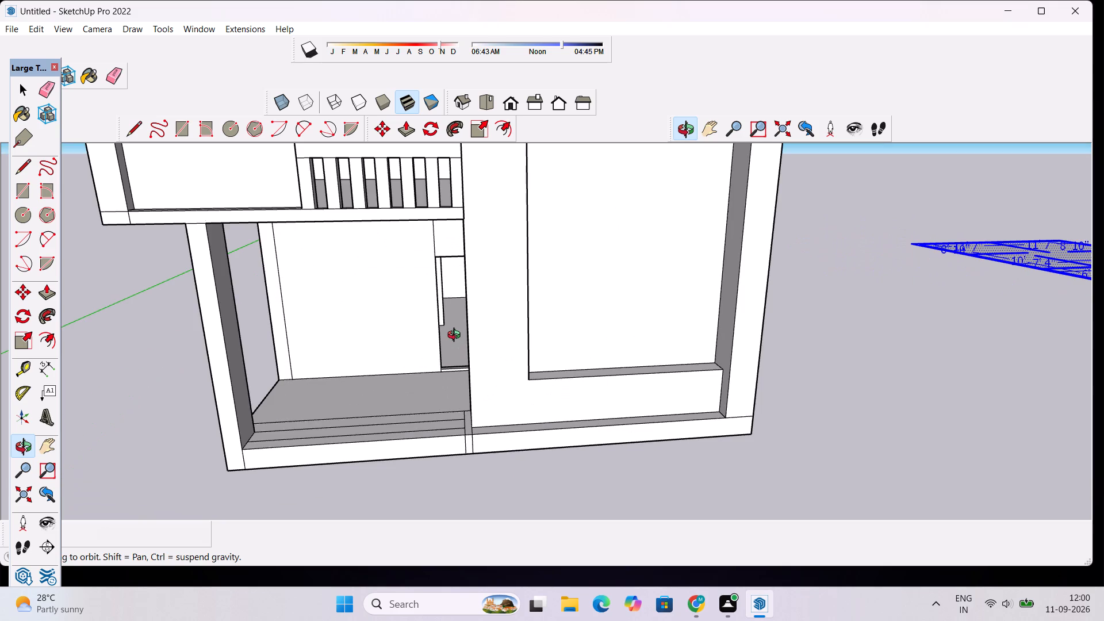
{"action": "scroll", "coordinate": [458, 335], "scroll_direction": "down", "scroll_amount": 3}
{"action": "scroll", "coordinate": [463, 408], "scroll_direction": "up", "scroll_amount": 4}
{"action": "left_click_drag", "start_coordinate": [417, 419], "coordinate": [425, 430]}
{"action": "scroll", "coordinate": [425, 432], "scroll_direction": "up", "scroll_amount": 3}
{"action": "scroll", "coordinate": [428, 351], "scroll_direction": "down", "scroll_amount": 3}
{"action": "left_click_drag", "start_coordinate": [433, 359], "coordinate": [437, 379]}
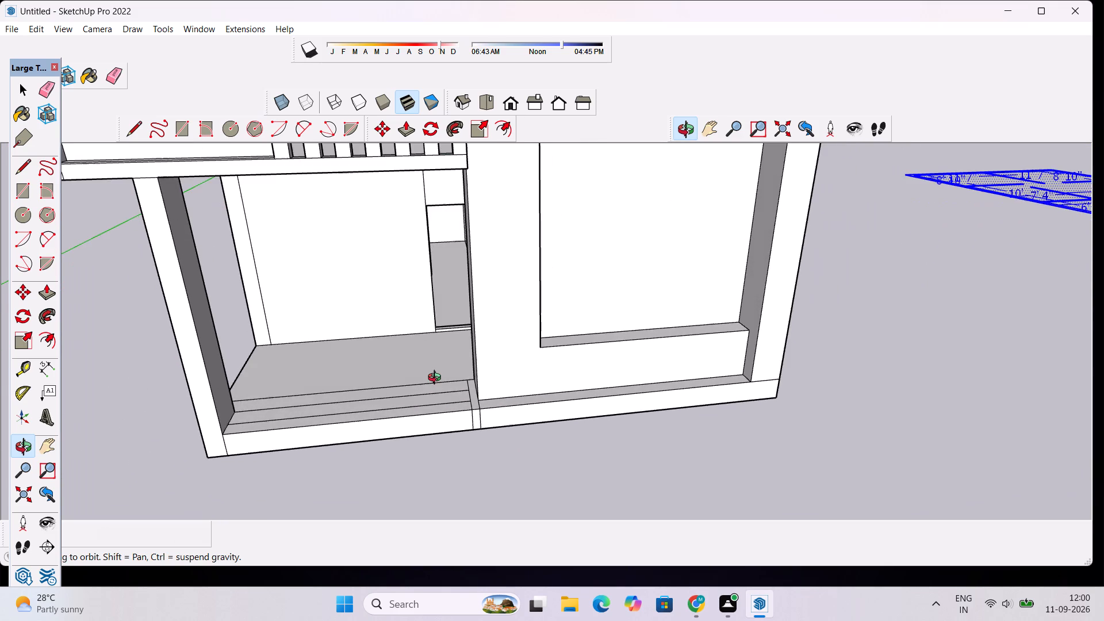
{"action": "scroll", "coordinate": [445, 318], "scroll_direction": "down", "scroll_amount": 6}
{"action": "scroll", "coordinate": [398, 362], "scroll_direction": "up", "scroll_amount": 10}
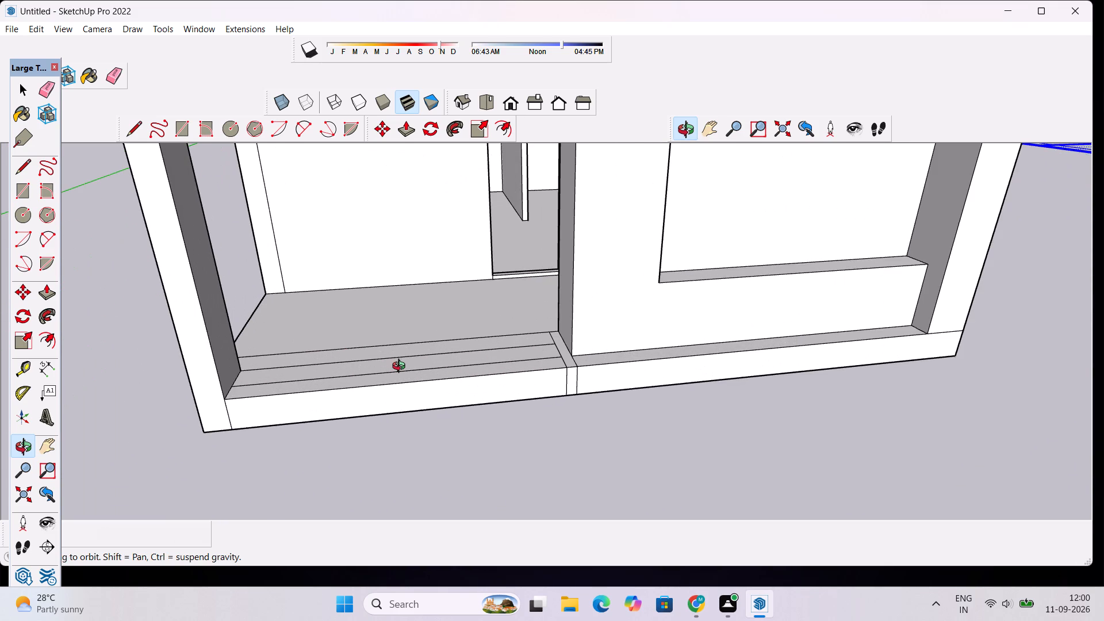
{"action": "scroll", "coordinate": [401, 367], "scroll_direction": "up", "scroll_amount": 5}
{"action": "key", "text": "p"}
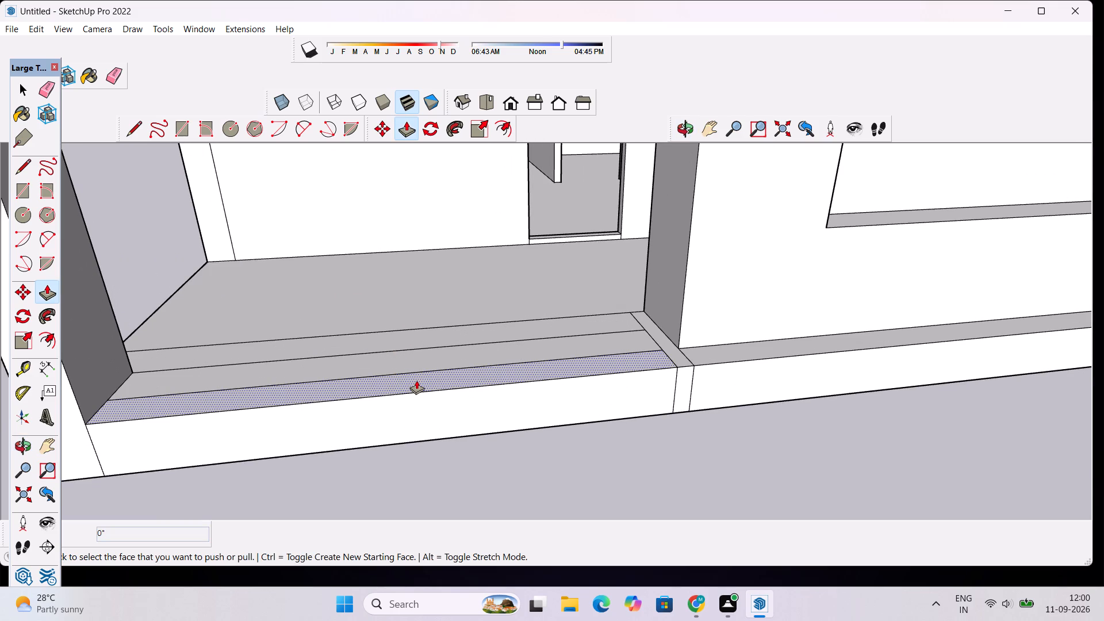
{"action": "left_click", "coordinate": [416, 380]}
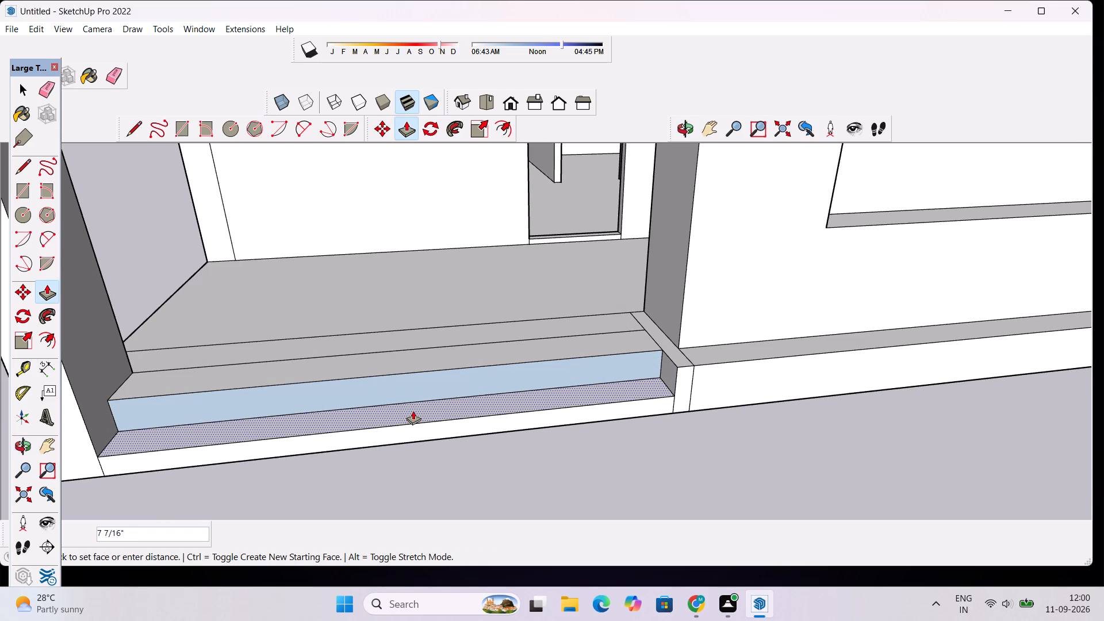
{"action": "left_click", "coordinate": [413, 411]}
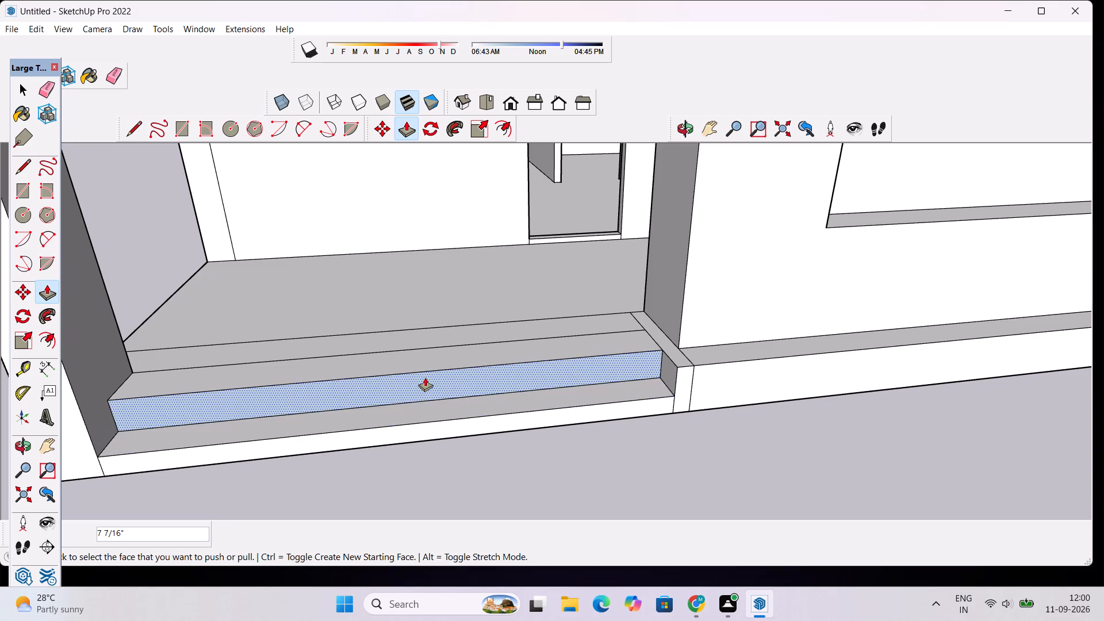
Push/Pull the adjoining strip behind the lowest porch step down about 3 11/16" to form the middle step.
{"action": "left_click", "coordinate": [435, 356]}
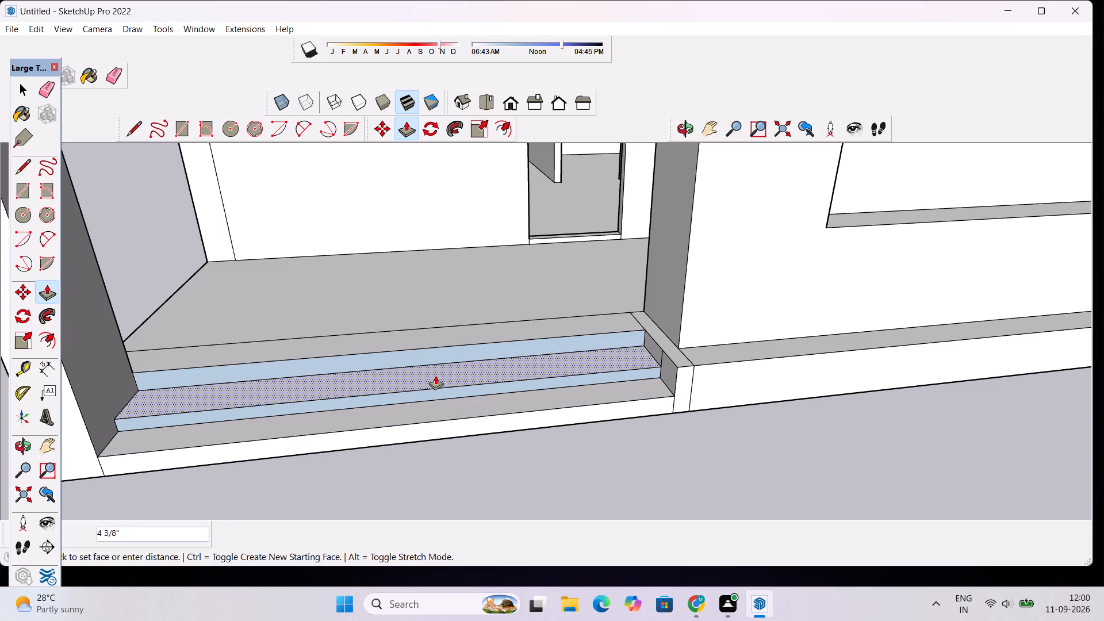
{"action": "left_click", "coordinate": [439, 370]}
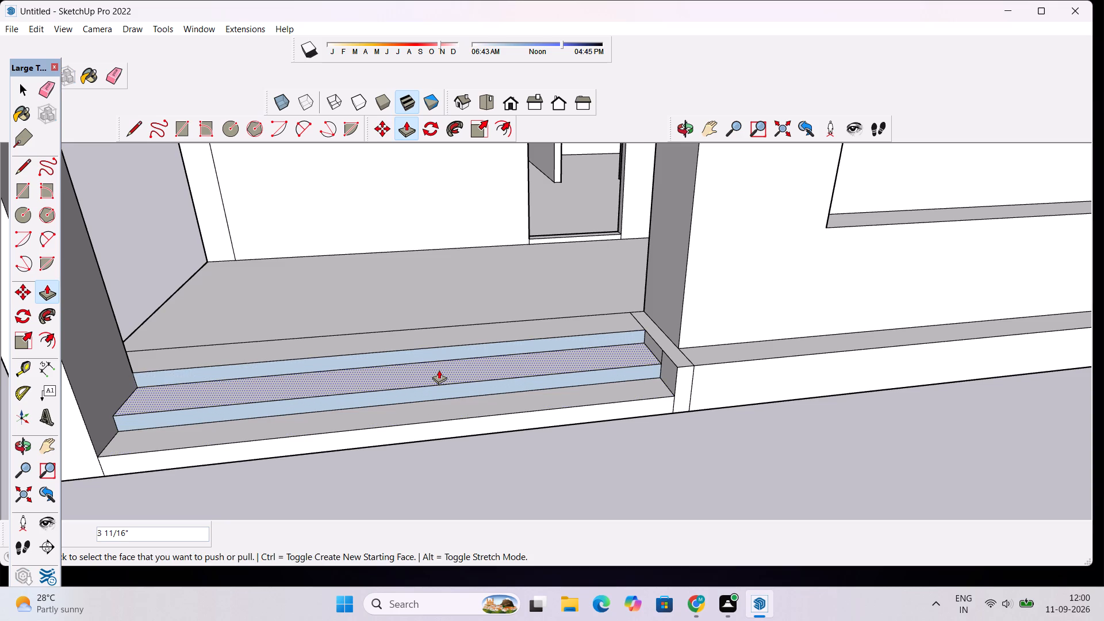
{"action": "key", "text": "space"}
Push/Pull the risers behind the middle and lowest porch steps outward by 1" each.
{"action": "left_click", "coordinate": [446, 354]}
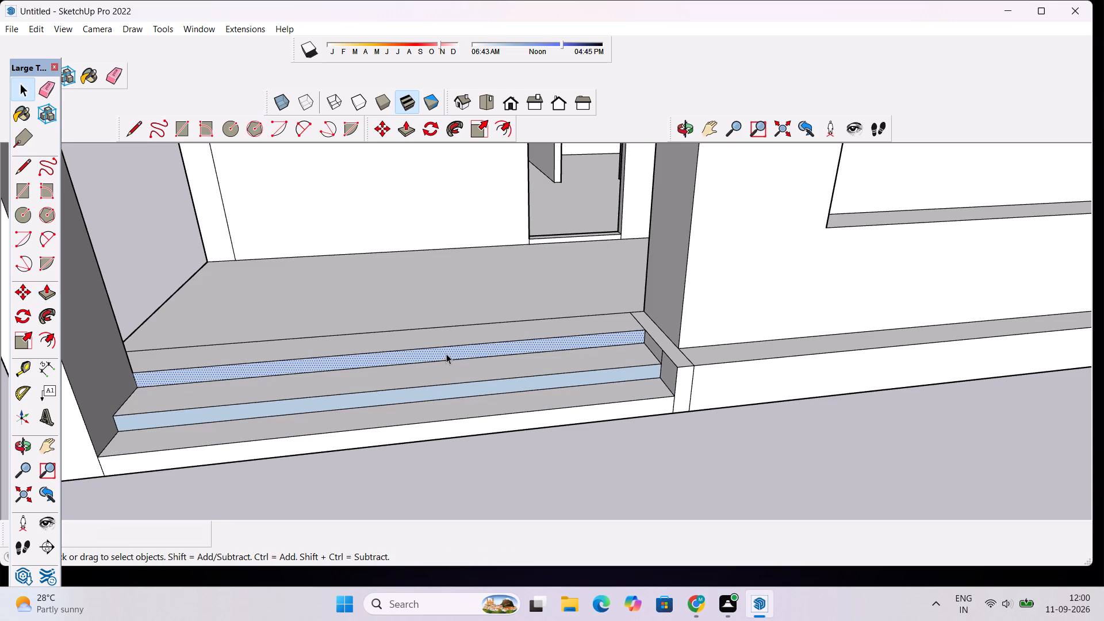
{"action": "key", "text": "p"}
{"action": "left_click", "coordinate": [446, 354]}
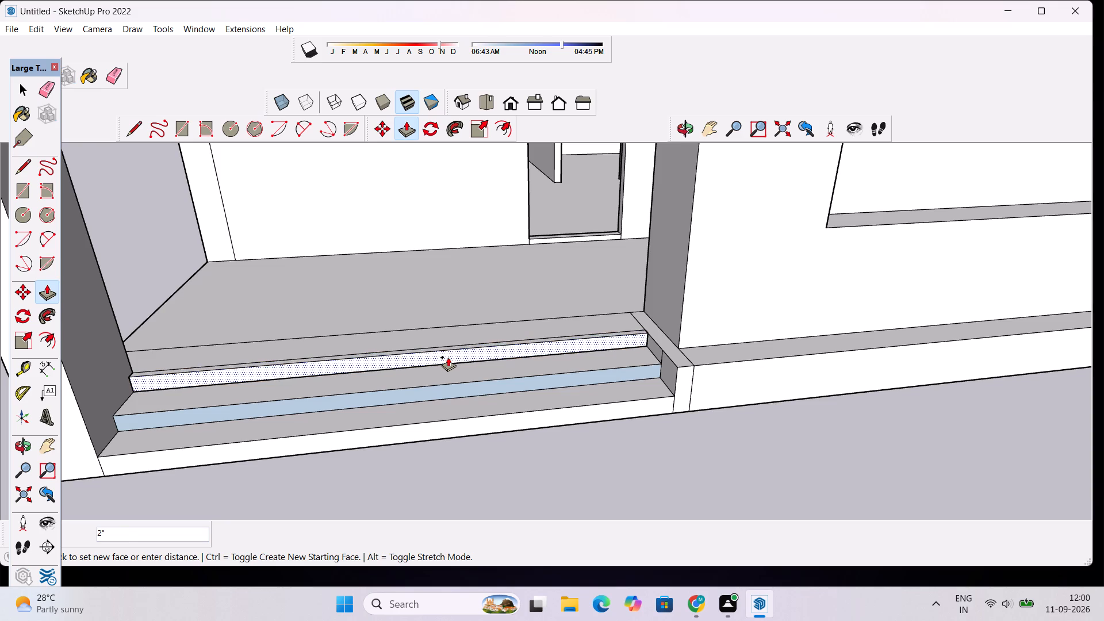
{"action": "type", "text": "1\""}
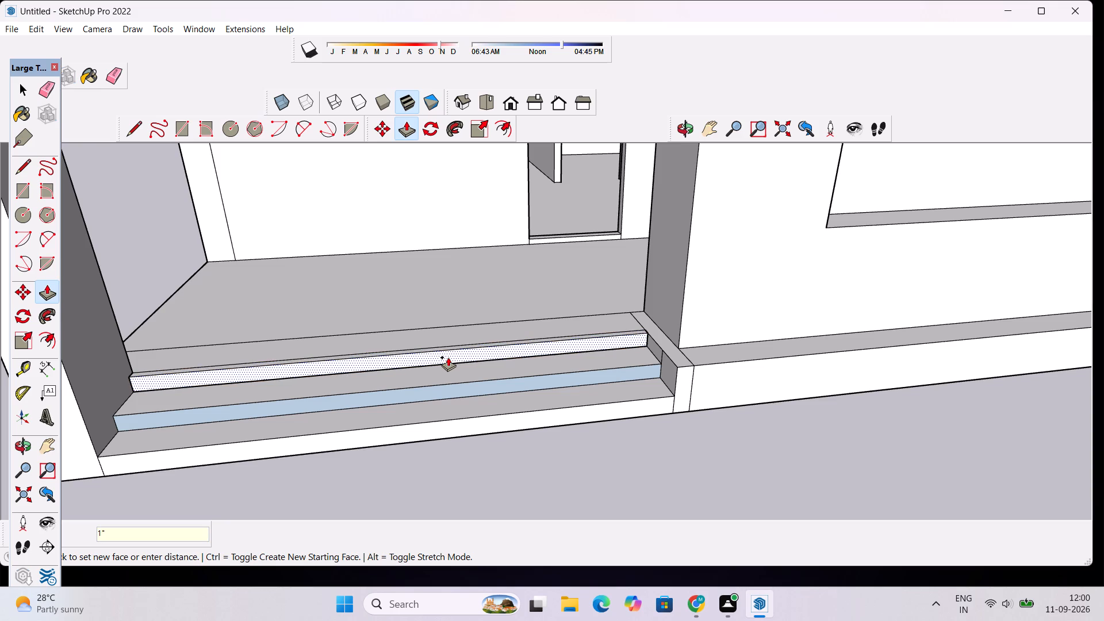
{"action": "key", "text": "Return"}
{"action": "left_click", "coordinate": [465, 386]}
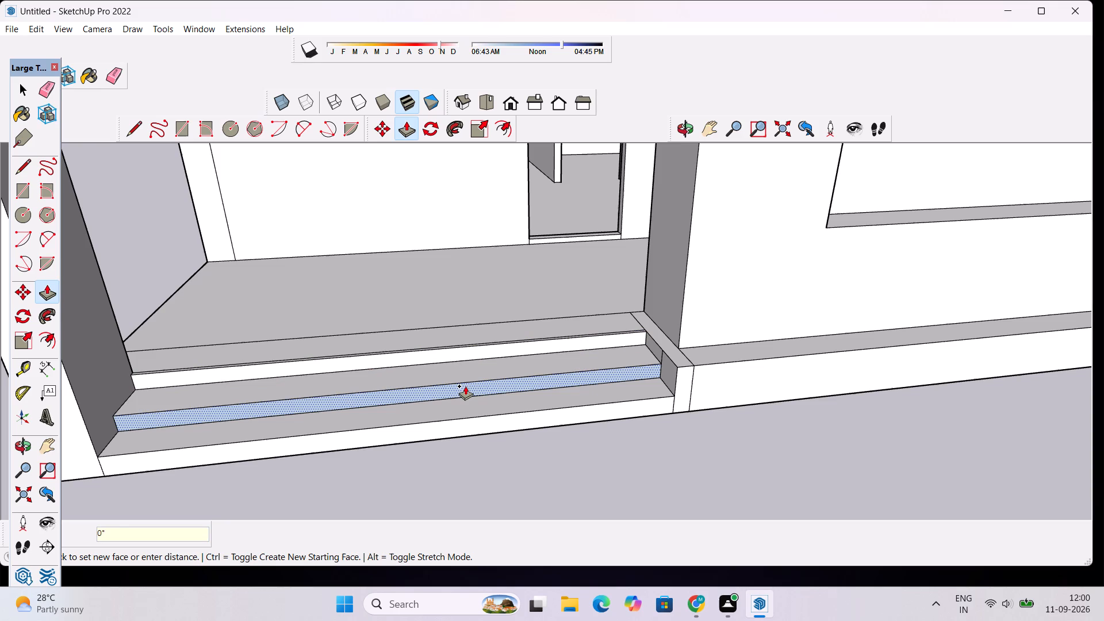
{"action": "type", "text": "1\""}
{"action": "key", "text": "Return"}
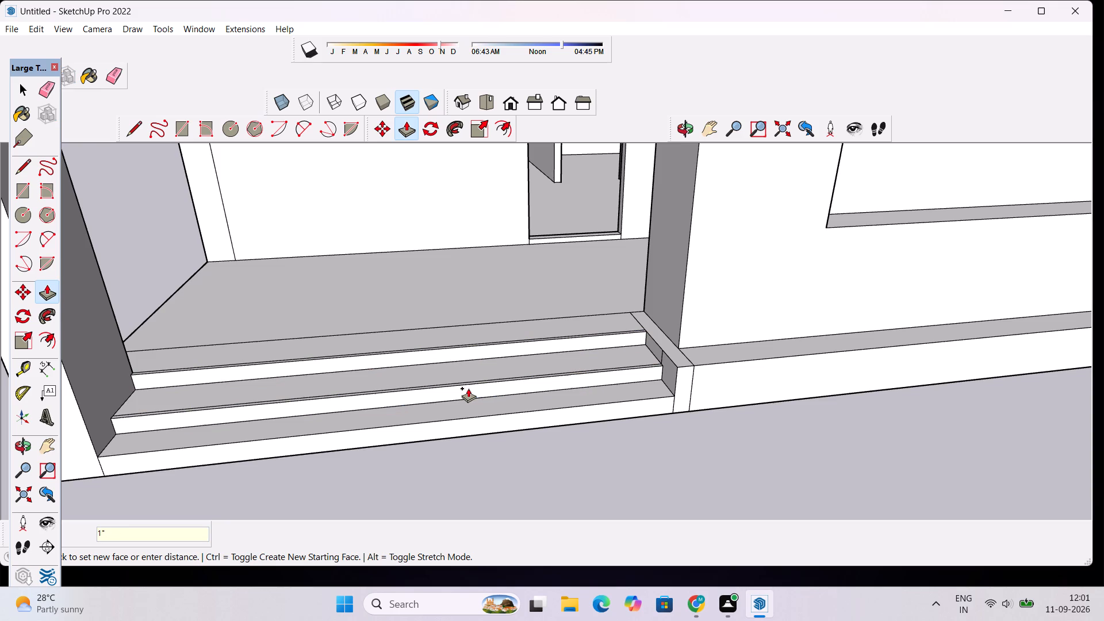
{"action": "key", "text": "space"}
Examine the entrance steps and the lower front of the house from several angles.
{"action": "scroll", "coordinate": [431, 259], "scroll_direction": "down", "scroll_amount": 5}
{"action": "scroll", "coordinate": [504, 314], "scroll_direction": "down", "scroll_amount": 2}
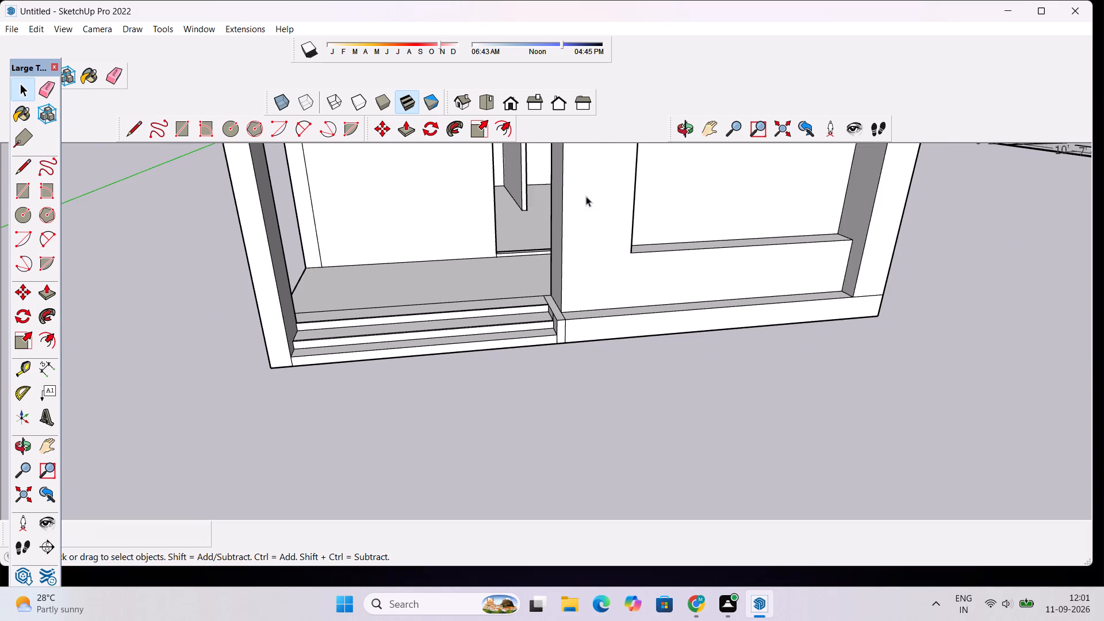
{"action": "left_click", "coordinate": [687, 126]}
{"action": "left_click_drag", "start_coordinate": [680, 316], "coordinate": [602, 384]}
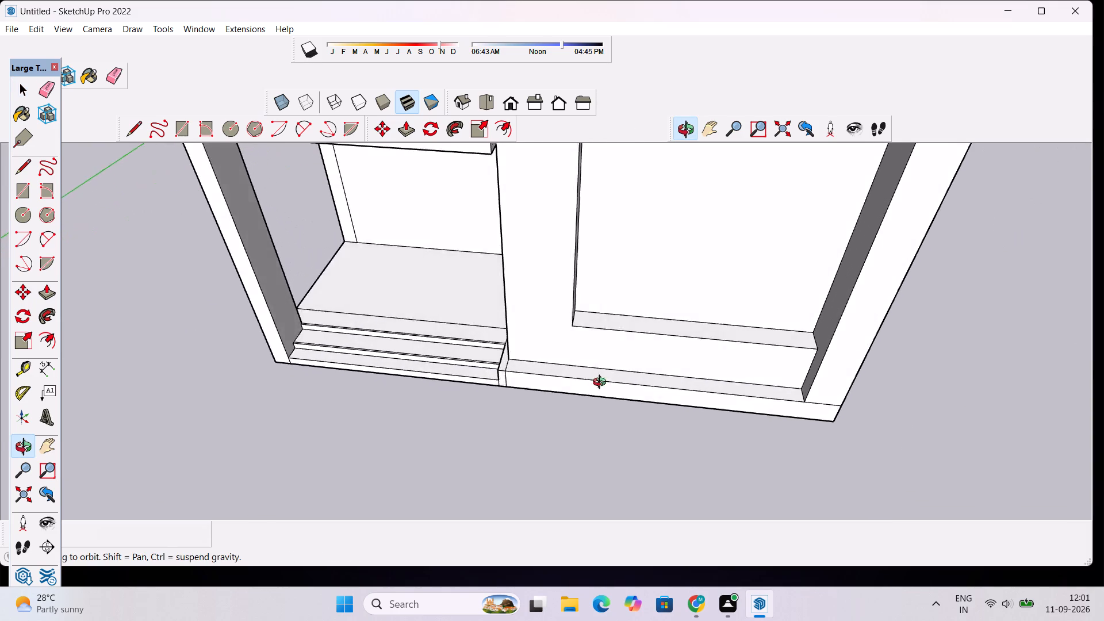
{"action": "left_click_drag", "start_coordinate": [602, 384], "coordinate": [611, 346]}
{"action": "scroll", "coordinate": [595, 339], "scroll_direction": "down", "scroll_amount": 5}
{"action": "scroll", "coordinate": [591, 351], "scroll_direction": "up", "scroll_amount": 5}
{"action": "left_click_drag", "start_coordinate": [576, 375], "coordinate": [591, 355]}
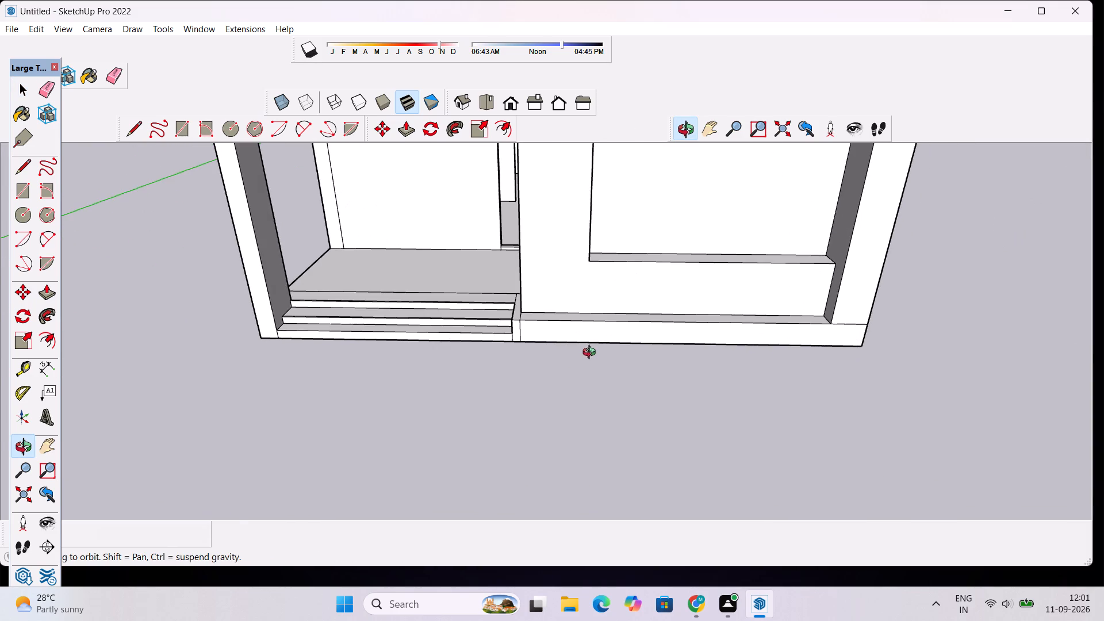
{"action": "scroll", "coordinate": [711, 325], "scroll_direction": "up", "scroll_amount": 5}
{"action": "scroll", "coordinate": [427, 333], "scroll_direction": "up", "scroll_amount": 4}
{"action": "left_click_drag", "start_coordinate": [424, 320], "coordinate": [413, 393]}
{"action": "scroll", "coordinate": [427, 344], "scroll_direction": "down", "scroll_amount": 3}
{"action": "scroll", "coordinate": [718, 354], "scroll_direction": "down", "scroll_amount": 8}
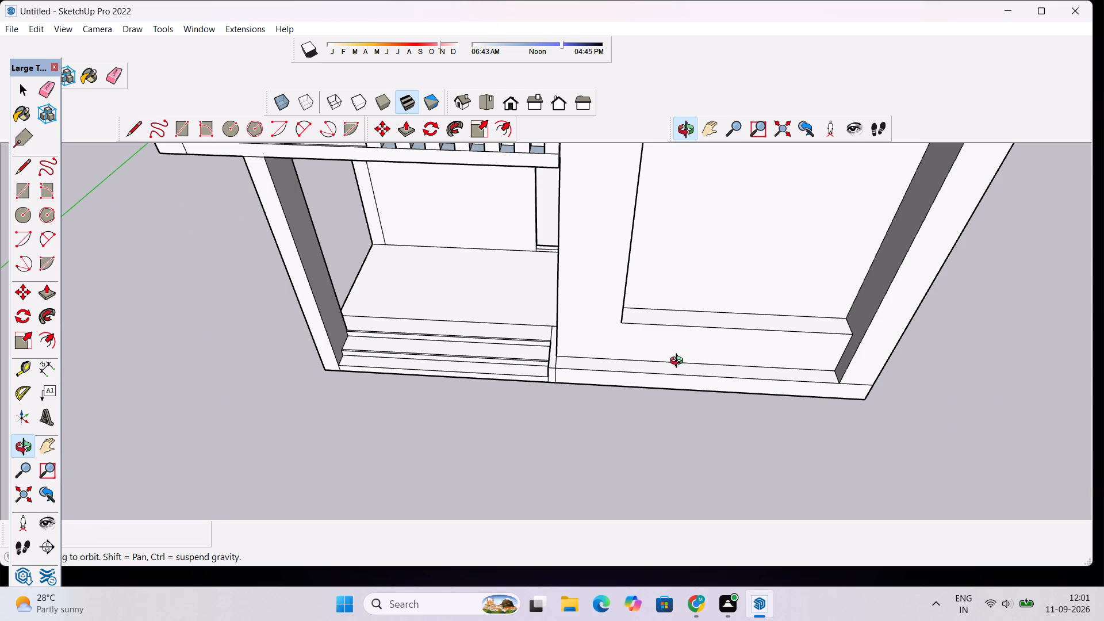
{"action": "scroll", "coordinate": [666, 371], "scroll_direction": "down", "scroll_amount": 12}
{"action": "scroll", "coordinate": [778, 262], "scroll_direction": "up", "scroll_amount": 4}
Draw a line 6" in from the raised roof slab's front edge, running about 6' 8 5/8" parallel to it up to the slab's outer end.
{"action": "left_click_drag", "start_coordinate": [830, 320], "coordinate": [683, 343]}
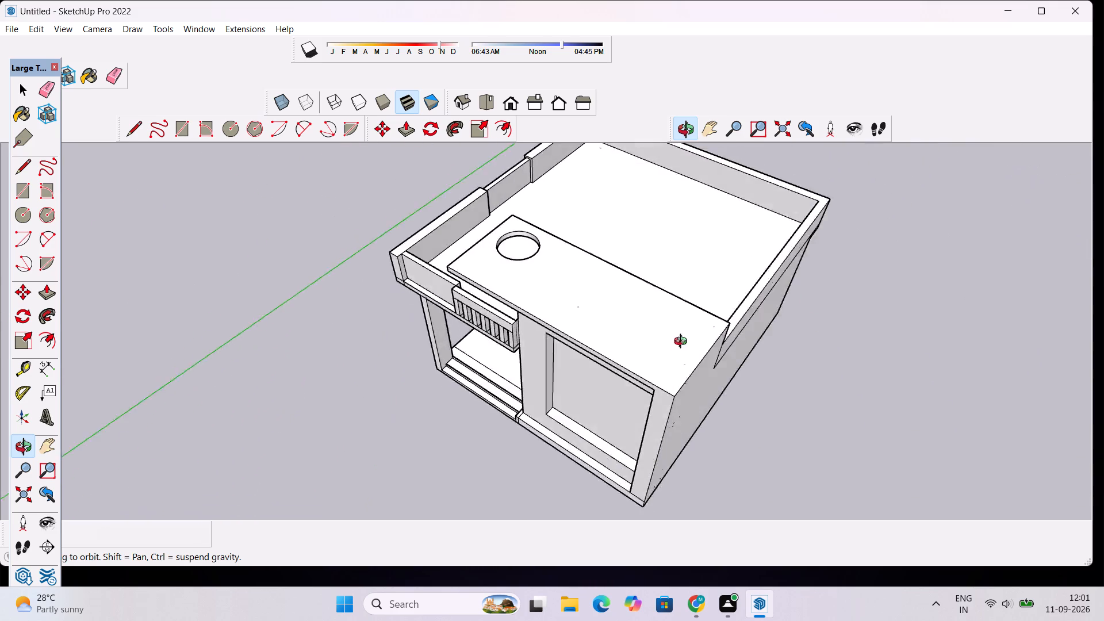
{"action": "left_click_drag", "start_coordinate": [683, 343], "coordinate": [480, 319]}
{"action": "scroll", "coordinate": [520, 311], "scroll_direction": "up", "scroll_amount": 4}
{"action": "scroll", "coordinate": [520, 314], "scroll_direction": "down", "scroll_amount": 2}
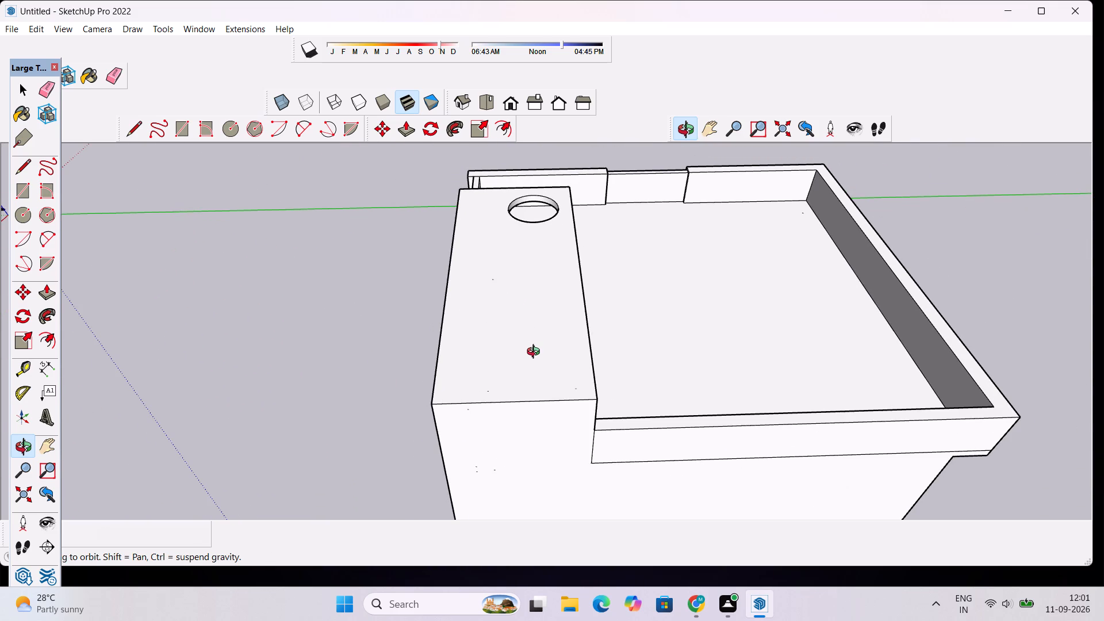
{"action": "key", "text": "l"}
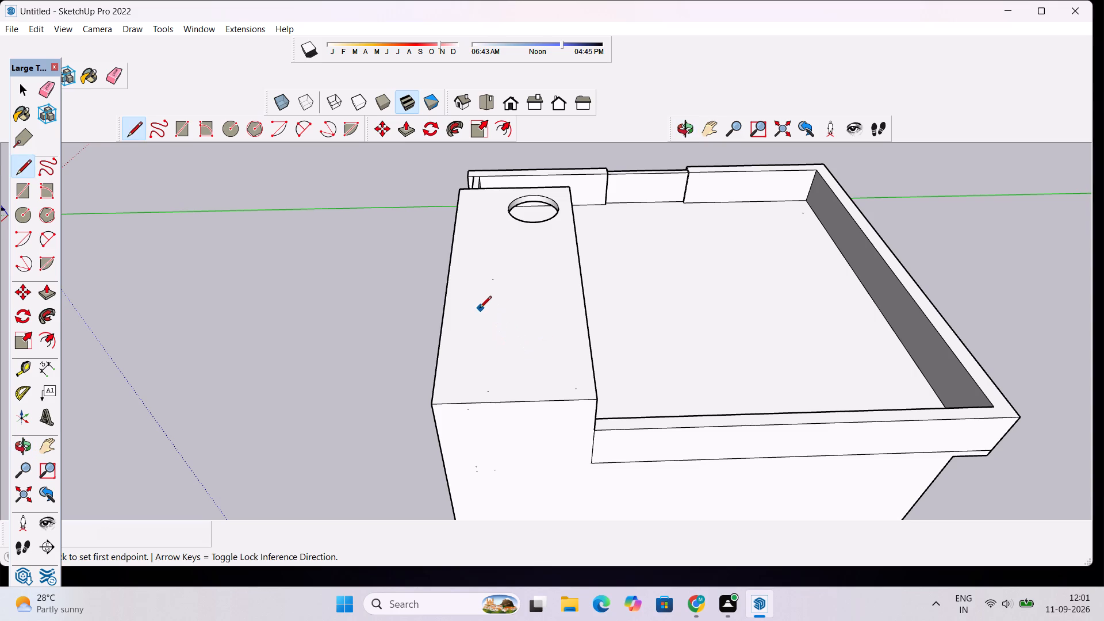
{"action": "left_click", "coordinate": [443, 313]}
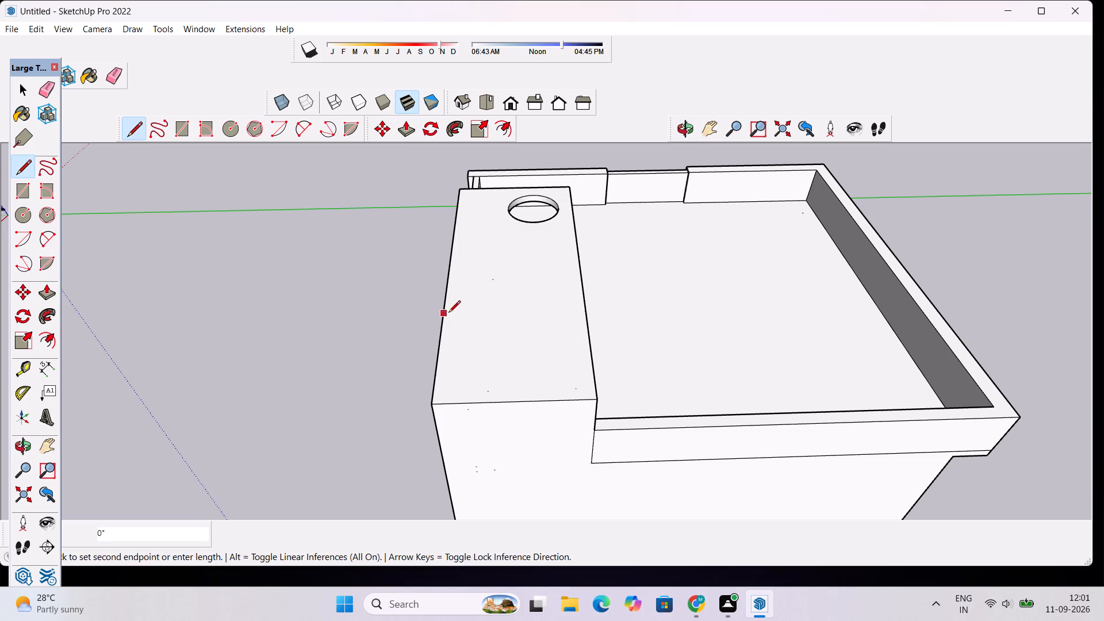
{"action": "type", "text": "6\""}
{"action": "key", "text": "Return"}
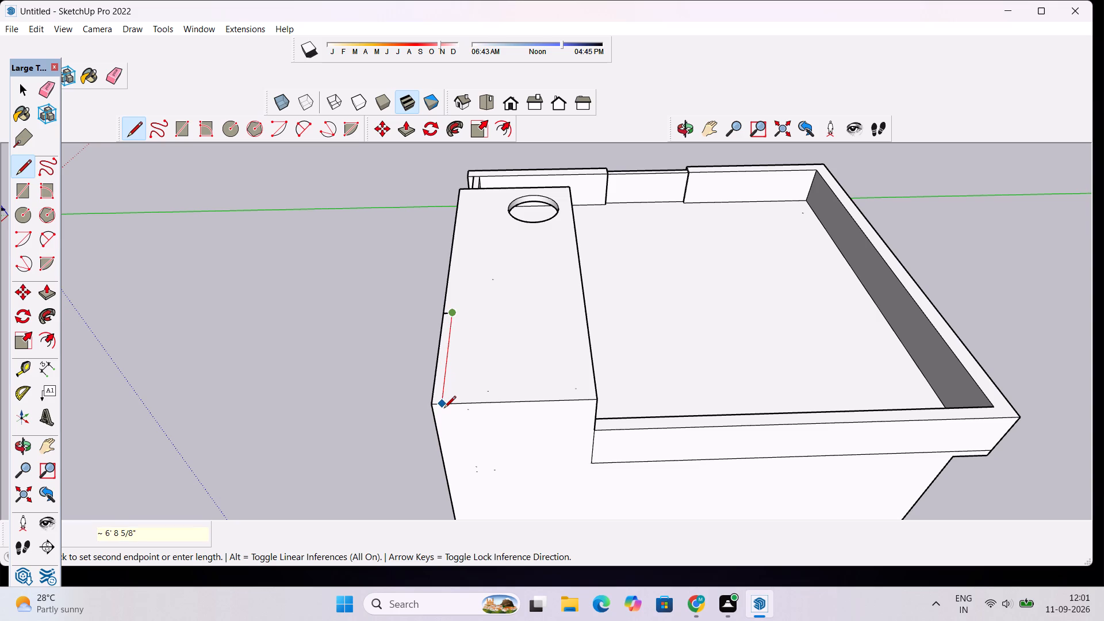
{"action": "left_click", "coordinate": [444, 409]}
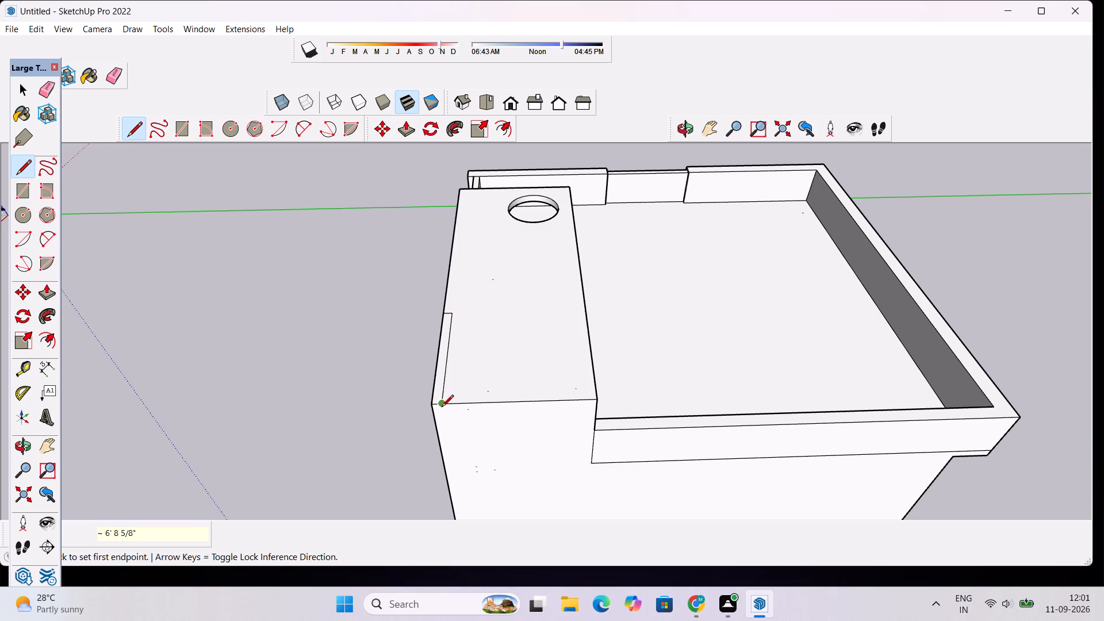
Draw a line about 7' 8" across the raised slab, offset 6" in from its outer end edge, to the back edge.
{"action": "scroll", "coordinate": [473, 419], "scroll_direction": "up", "scroll_amount": 6}
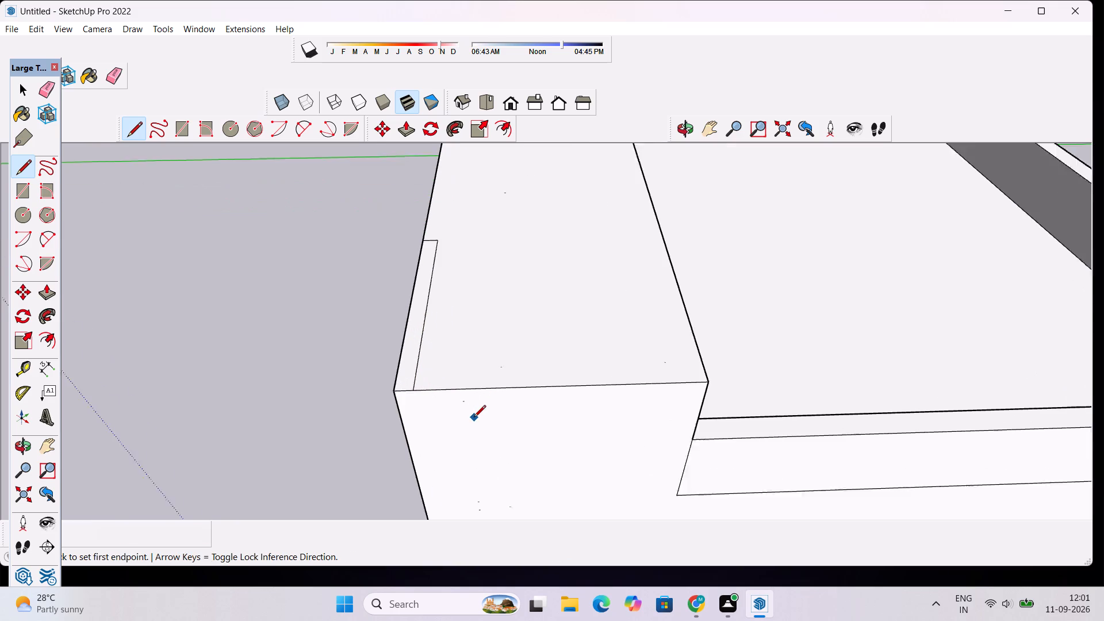
{"action": "scroll", "coordinate": [474, 418], "scroll_direction": "up", "scroll_amount": 1}
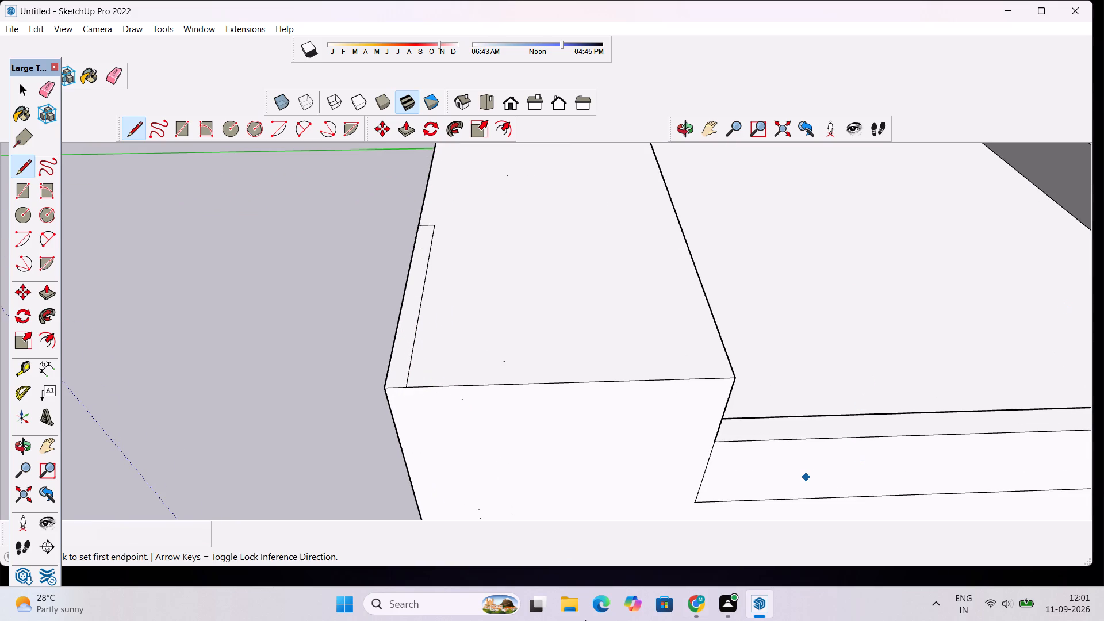
{"action": "left_click", "coordinate": [409, 387]}
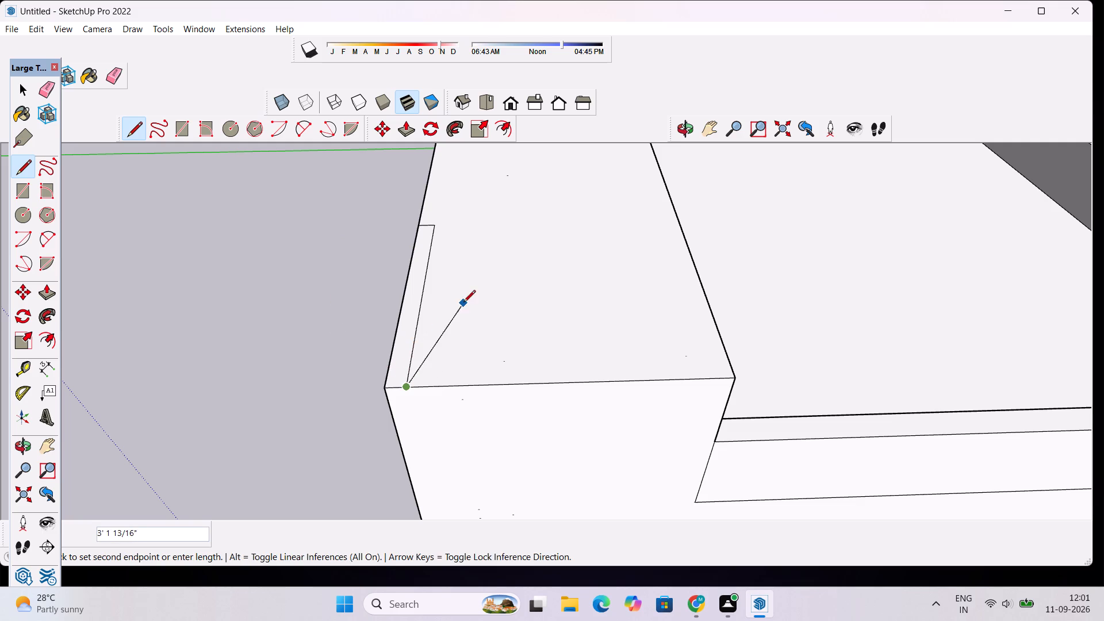
{"action": "type", "text": "6\""}
{"action": "key", "text": "Return"}
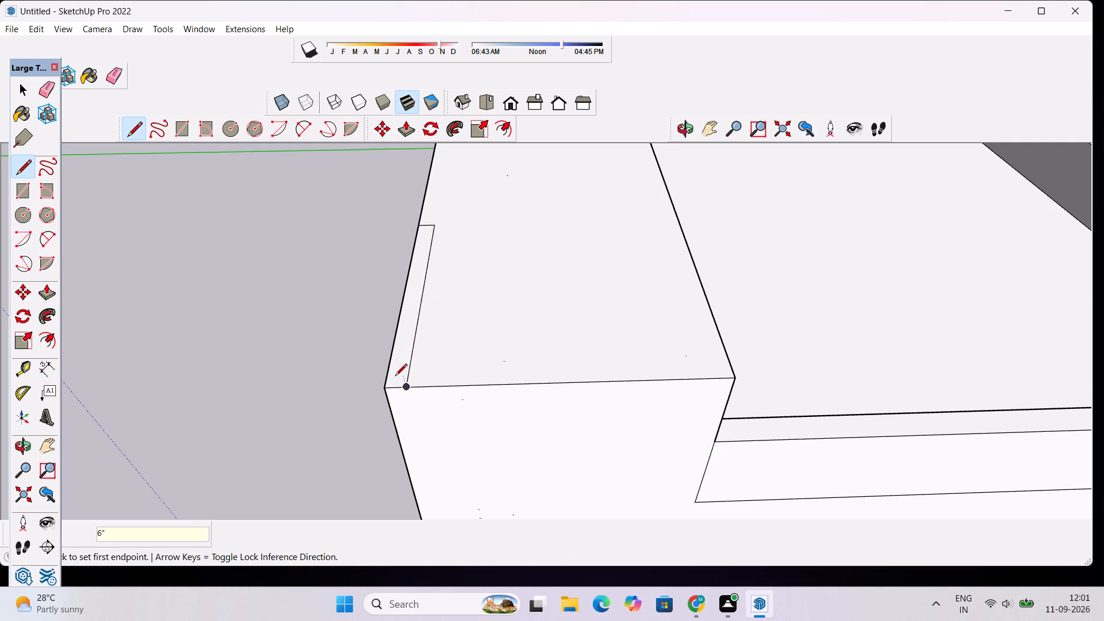
{"action": "left_click", "coordinate": [408, 371]}
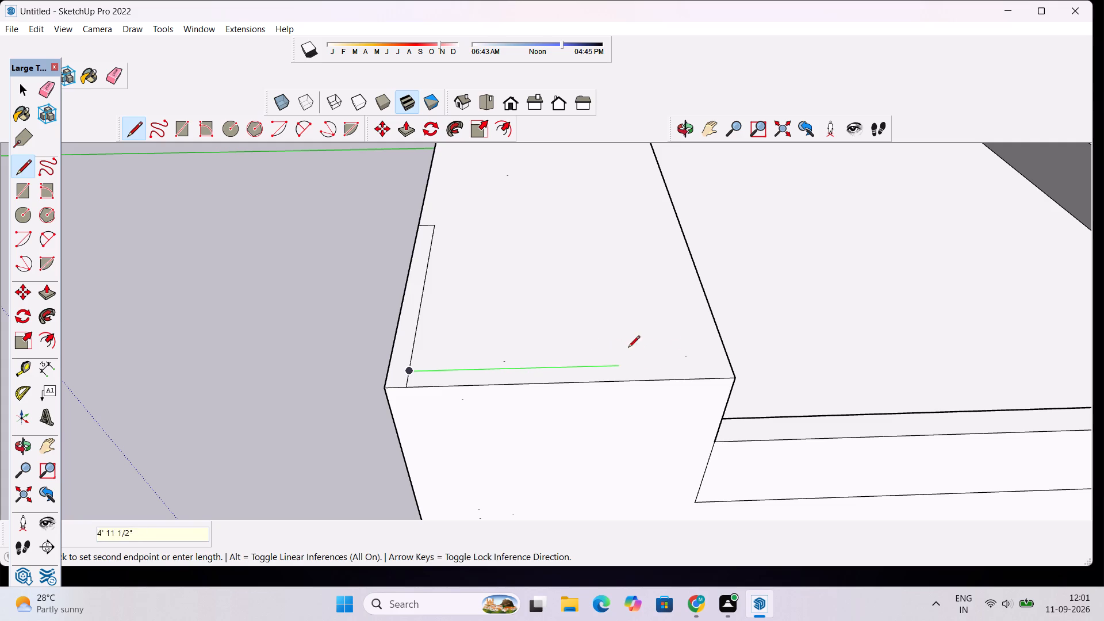
{"action": "left_click", "coordinate": [733, 365]}
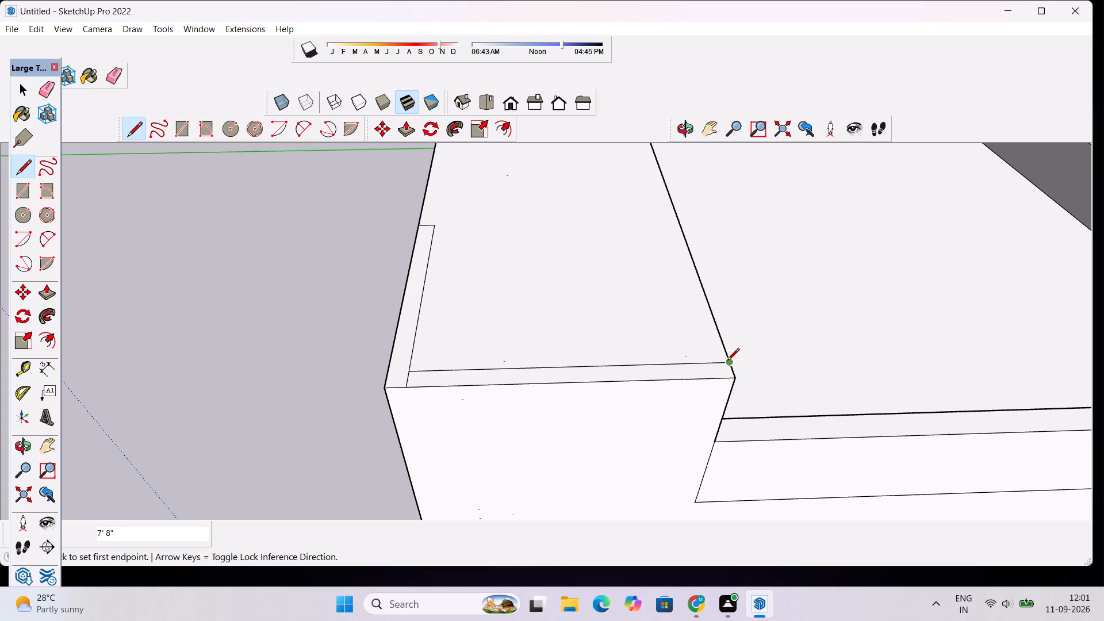
Outline a 6" wide strip about 6' 2 5/8" long along the slab's back edge, ending level with the front strip.
{"action": "left_click", "coordinate": [727, 363]}
{"action": "type", "text": "6\""}
{"action": "key", "text": "Return"}
{"action": "left_click", "coordinate": [709, 366]}
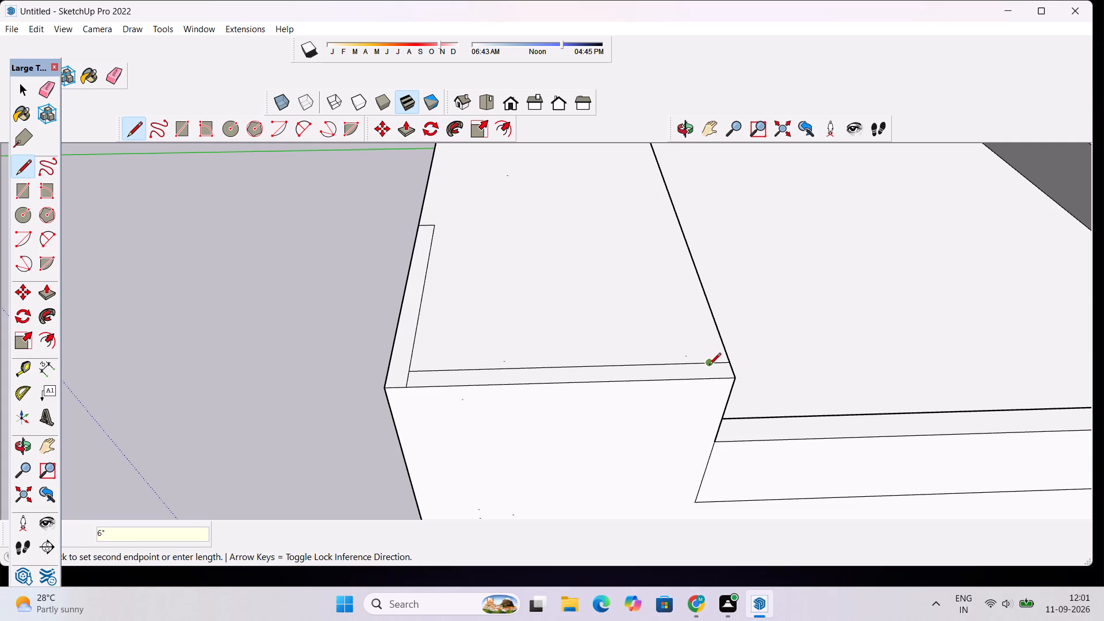
{"action": "left_click", "coordinate": [661, 223]}
{"action": "left_click", "coordinate": [679, 218]}
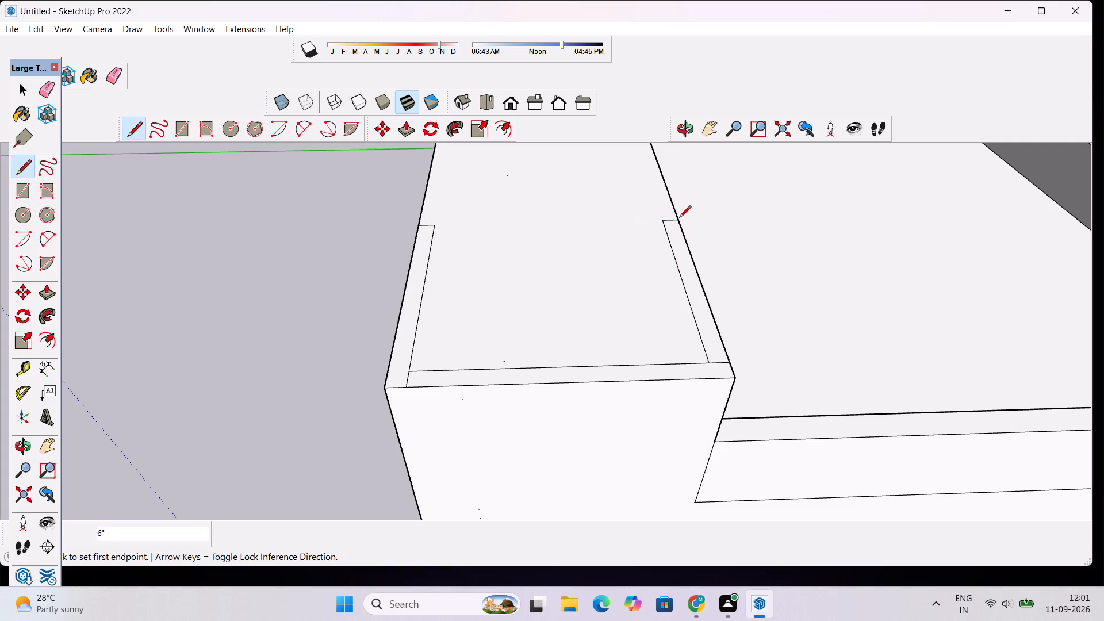
Erase the two short leftover line segments at the outer corners of the slab's strip outline.
{"action": "key", "text": "space"}
{"action": "key", "text": "e"}
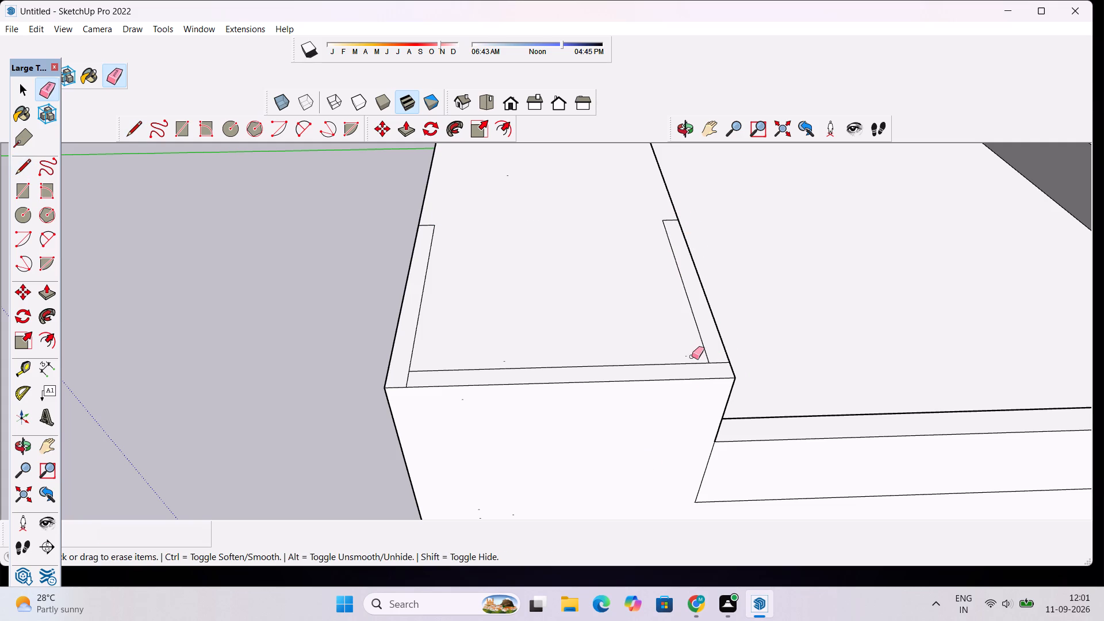
{"action": "scroll", "coordinate": [692, 356], "scroll_direction": "up", "scroll_amount": 4}
{"action": "left_click_drag", "start_coordinate": [726, 357], "coordinate": [730, 373]}
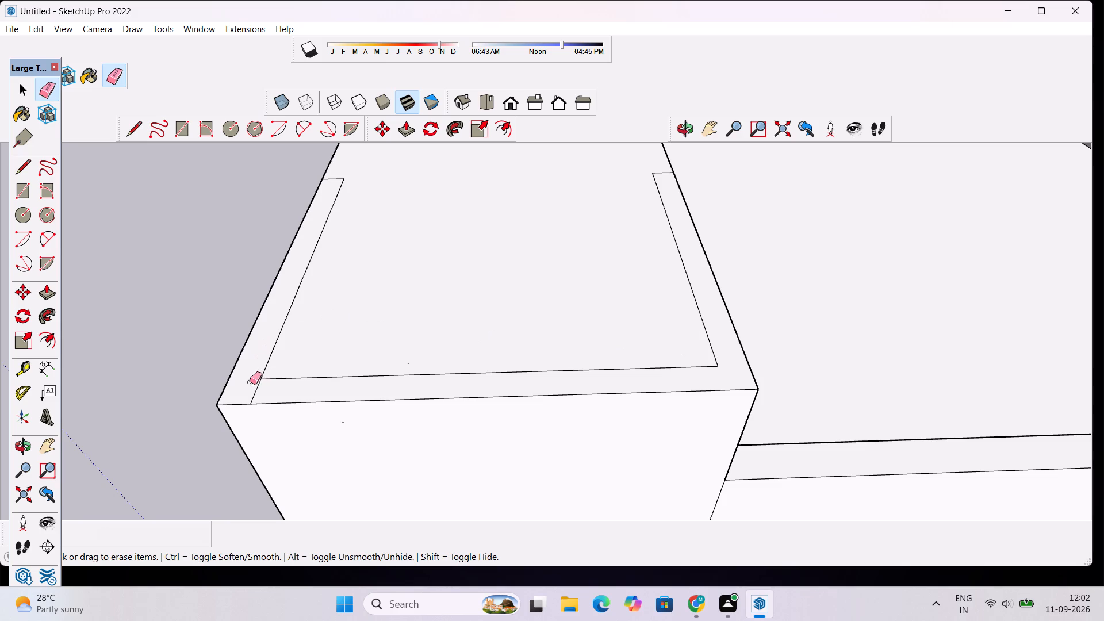
{"action": "left_click_drag", "start_coordinate": [250, 384], "coordinate": [264, 394]}
{"action": "scroll", "coordinate": [321, 389], "scroll_direction": "down", "scroll_amount": 10}
{"action": "key", "text": "space"}
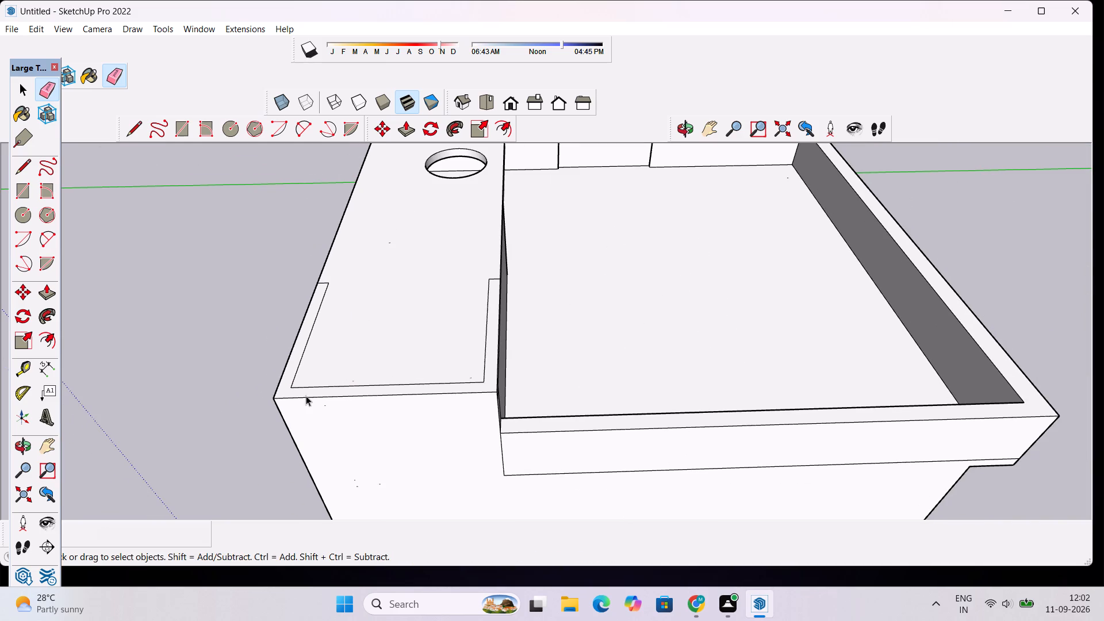
Push/Pull the U-shaped strip around the raised slab's outer end up 2' to form a parapet.
{"action": "scroll", "coordinate": [278, 396], "scroll_direction": "down", "scroll_amount": 2}
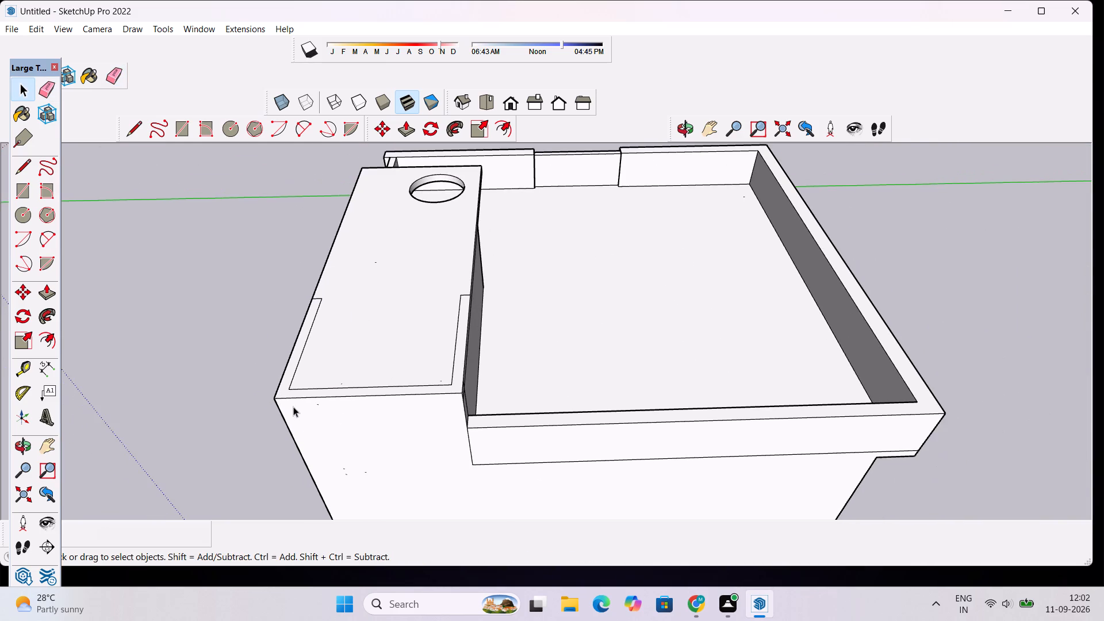
{"action": "scroll", "coordinate": [294, 388], "scroll_direction": "up", "scroll_amount": 7}
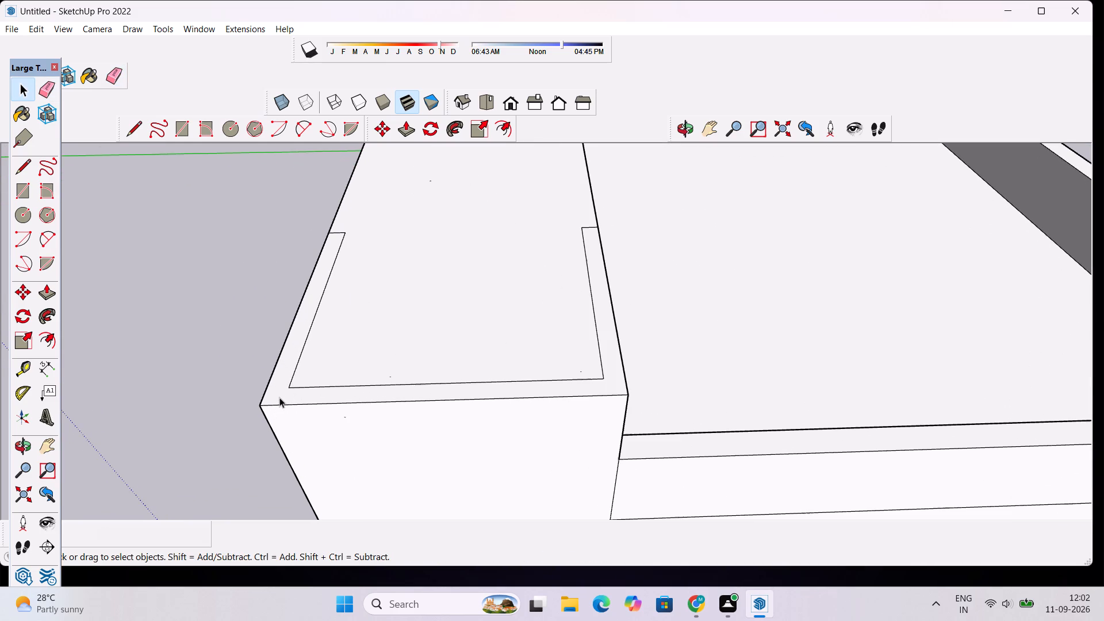
{"action": "left_click", "coordinate": [279, 392]}
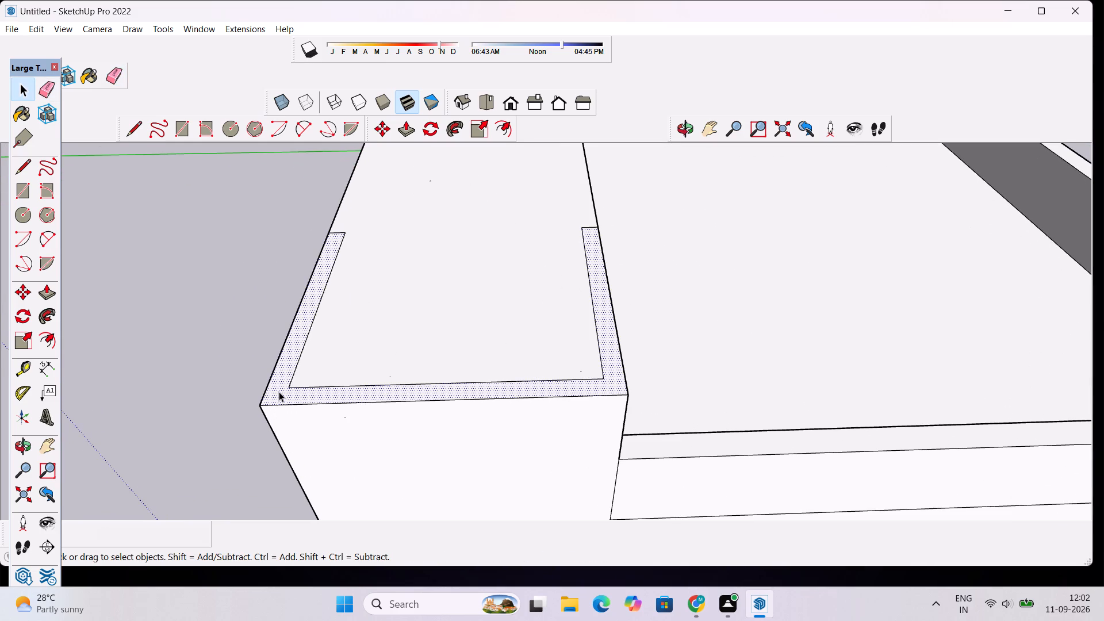
{"action": "key", "text": "p"}
{"action": "left_click", "coordinate": [277, 392]}
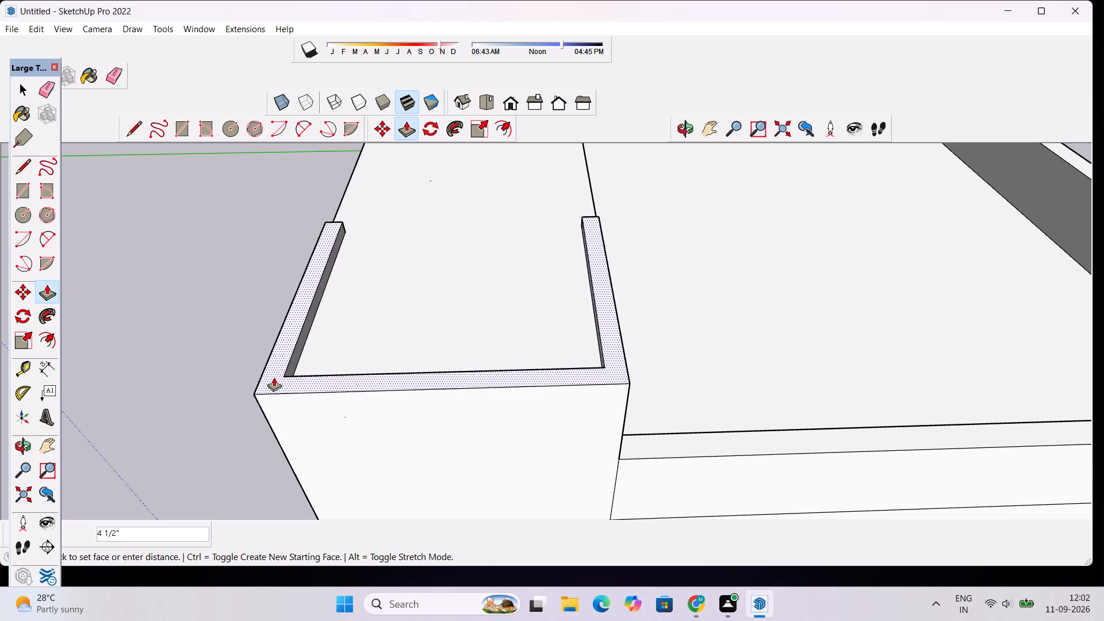
{"action": "scroll", "coordinate": [274, 377], "scroll_direction": "down", "scroll_amount": 8}
{"action": "scroll", "coordinate": [282, 328], "scroll_direction": "down", "scroll_amount": 2}
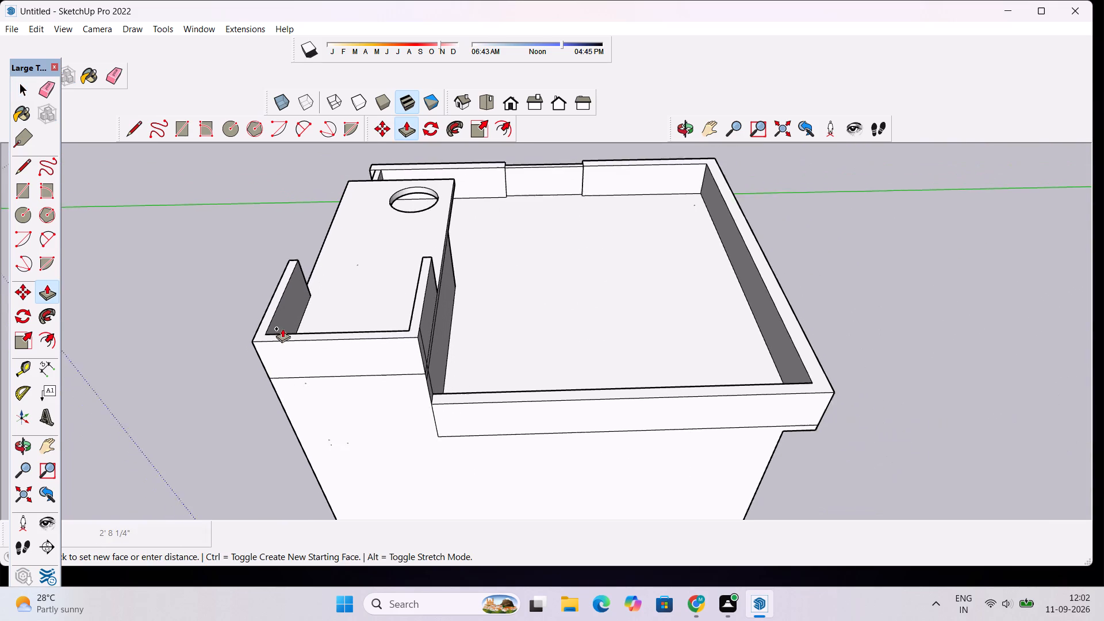
{"action": "scroll", "coordinate": [282, 328], "scroll_direction": "down", "scroll_amount": 1}
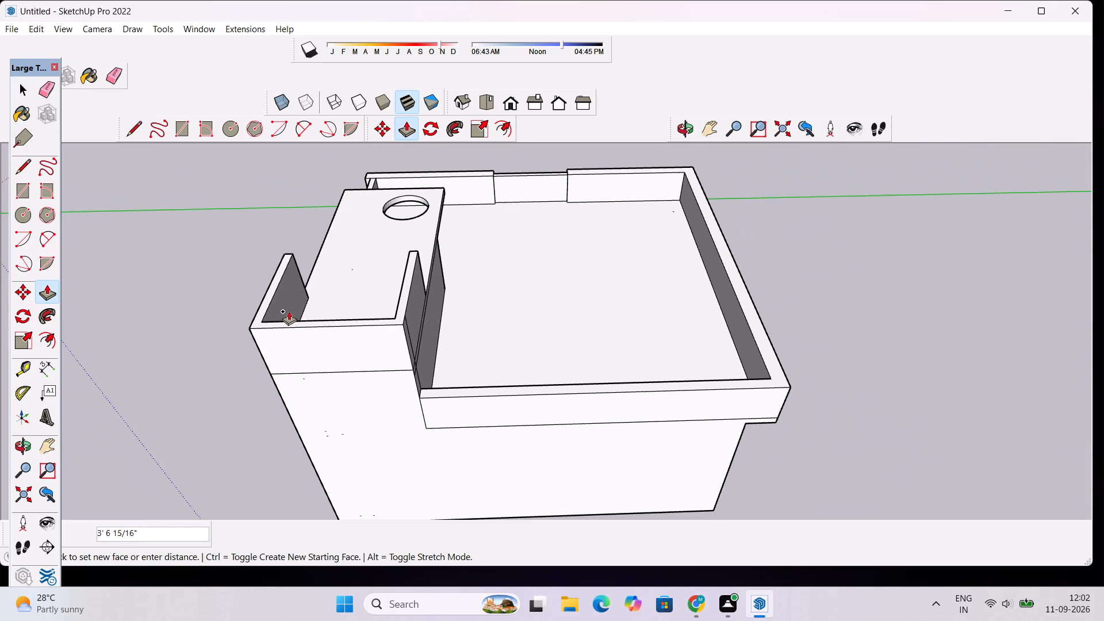
{"action": "type", "text": "2'"}
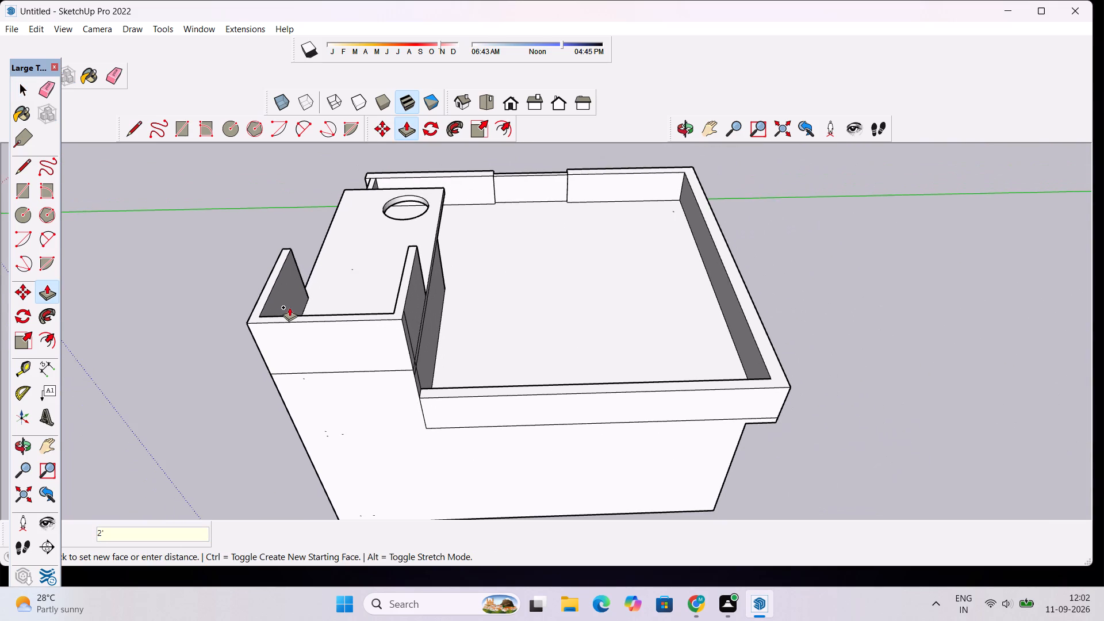
{"action": "key", "text": "Return"}
Examine the new parapet around the raised roof slab from the front of the house.
{"action": "left_click", "coordinate": [678, 136]}
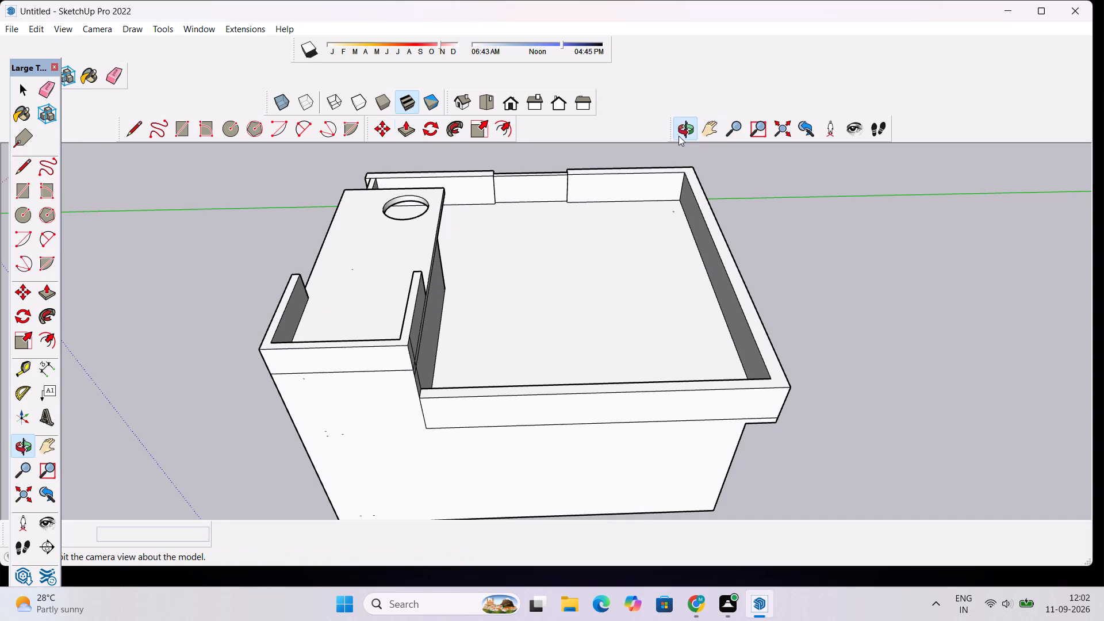
{"action": "left_click_drag", "start_coordinate": [287, 294], "coordinate": [562, 268]}
{"action": "scroll", "coordinate": [569, 264], "scroll_direction": "down", "scroll_amount": 5}
{"action": "left_click_drag", "start_coordinate": [593, 375], "coordinate": [624, 247]}
{"action": "scroll", "coordinate": [624, 237], "scroll_direction": "up", "scroll_amount": 7}
{"action": "left_click_drag", "start_coordinate": [497, 327], "coordinate": [592, 403]}
{"action": "scroll", "coordinate": [559, 361], "scroll_direction": "down", "scroll_amount": 1}
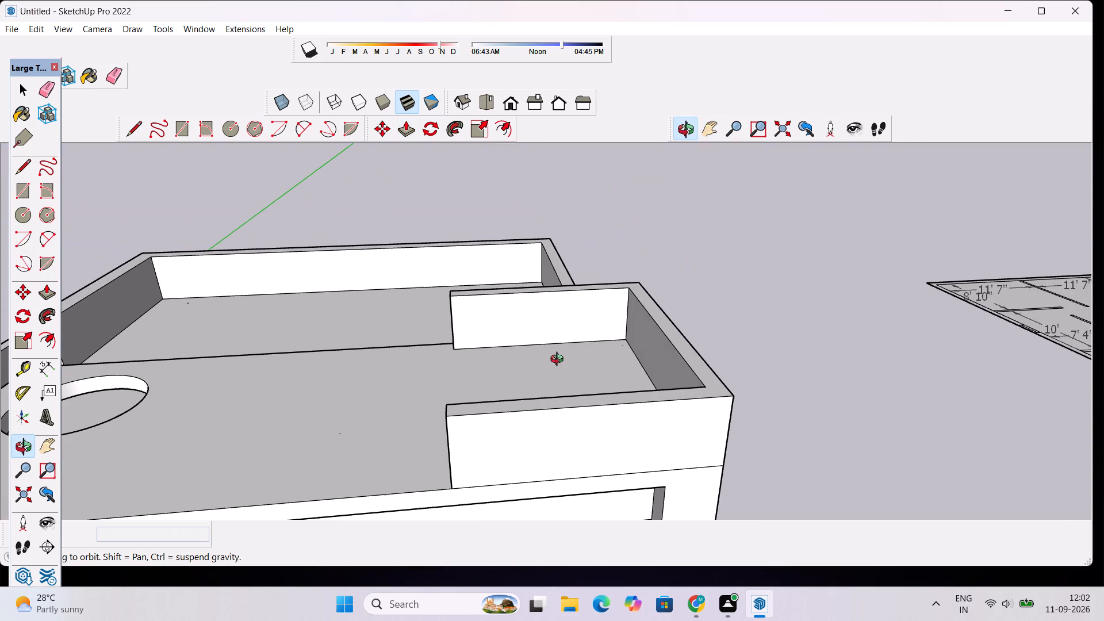
Examine the raised roof slab's parapet and the house exterior from the side and front.
{"action": "scroll", "coordinate": [516, 355], "scroll_direction": "up", "scroll_amount": 2}
{"action": "left_click_drag", "start_coordinate": [444, 394], "coordinate": [581, 373]}
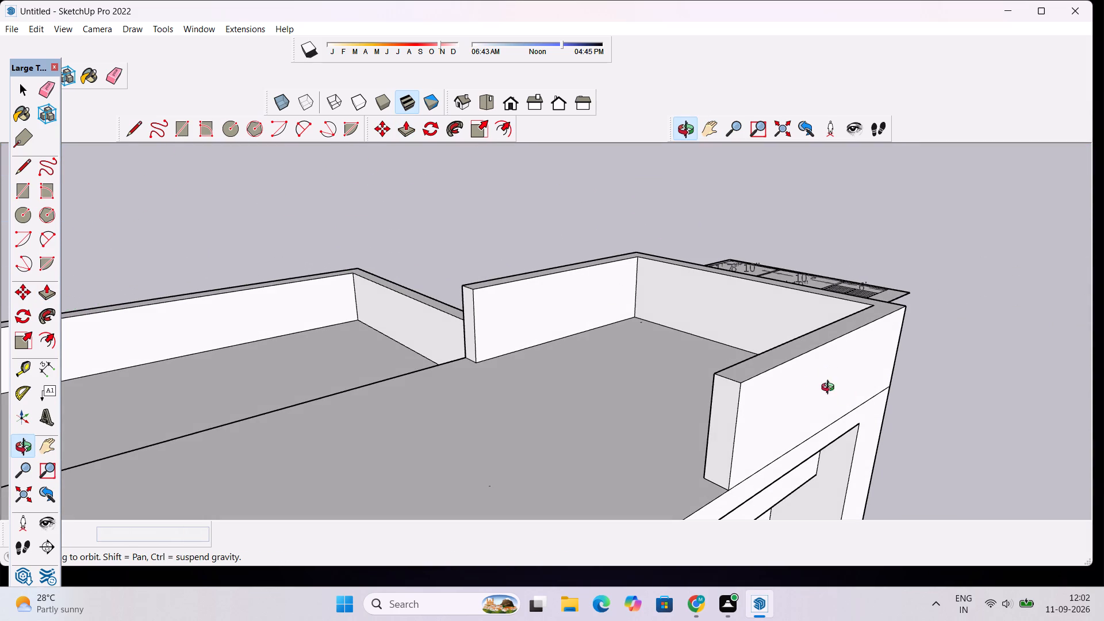
{"action": "left_click_drag", "start_coordinate": [757, 371], "coordinate": [444, 269]}
{"action": "scroll", "coordinate": [579, 267], "scroll_direction": "down", "scroll_amount": 14}
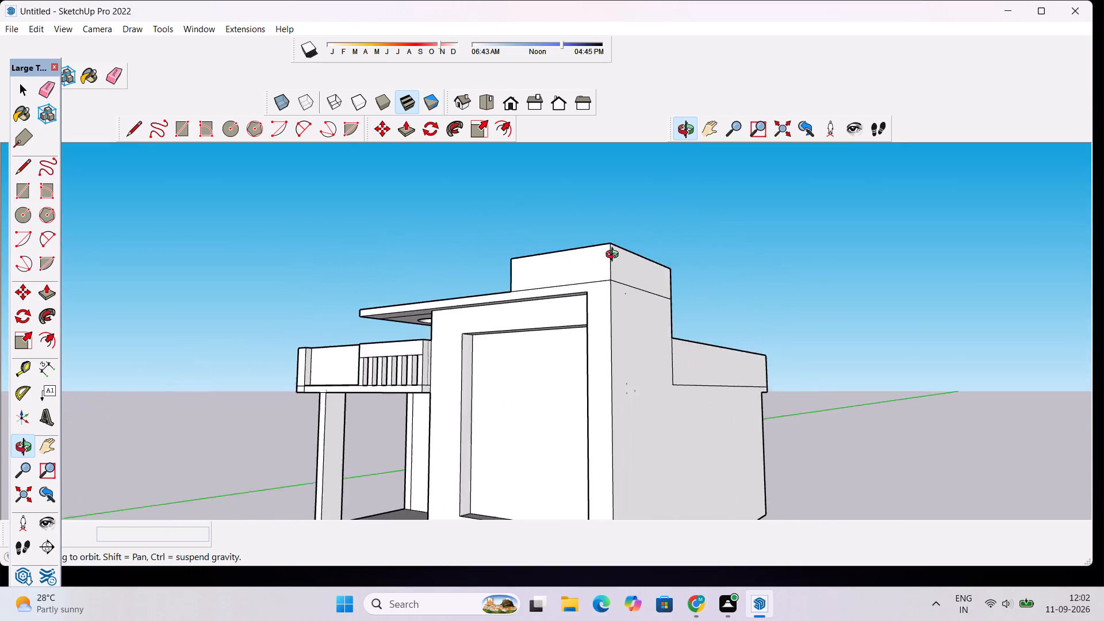
{"action": "scroll", "coordinate": [615, 256], "scroll_direction": "down", "scroll_amount": 5}
{"action": "left_click_drag", "start_coordinate": [511, 332], "coordinate": [675, 292]}
{"action": "scroll", "coordinate": [651, 267], "scroll_direction": "up", "scroll_amount": 1}
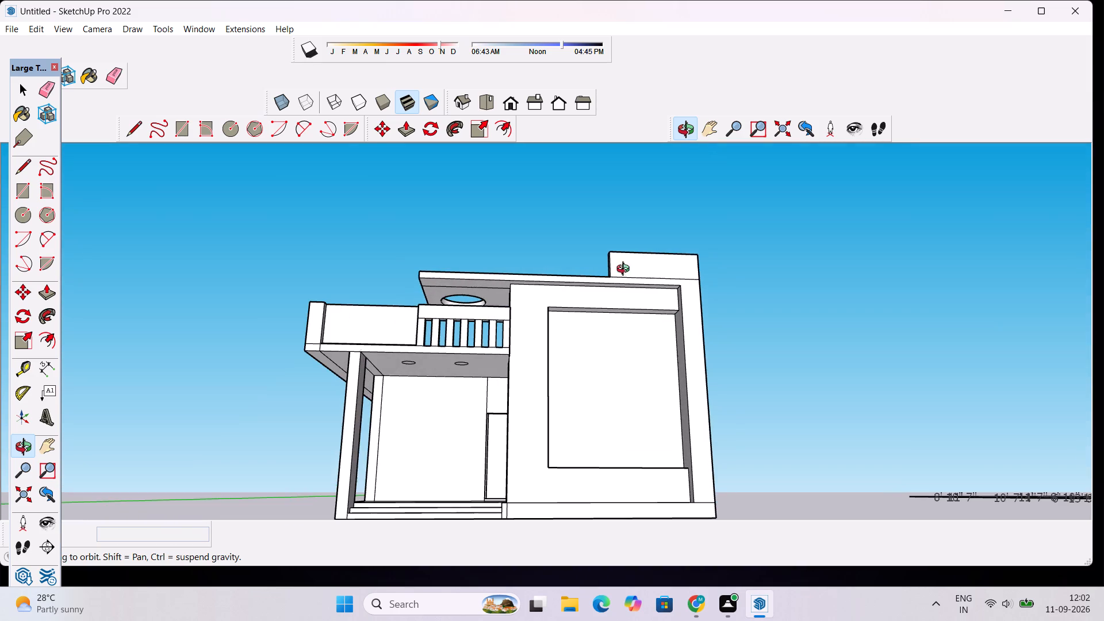
{"action": "scroll", "coordinate": [545, 280], "scroll_direction": "up", "scroll_amount": 1}
{"action": "scroll", "coordinate": [544, 300], "scroll_direction": "down", "scroll_amount": 4}
Draw a line across the parapet's open end between its two upper inner corners to close a face over it.
{"action": "left_click_drag", "start_coordinate": [582, 286], "coordinate": [577, 459]}
{"action": "scroll", "coordinate": [604, 283], "scroll_direction": "up", "scroll_amount": 7}
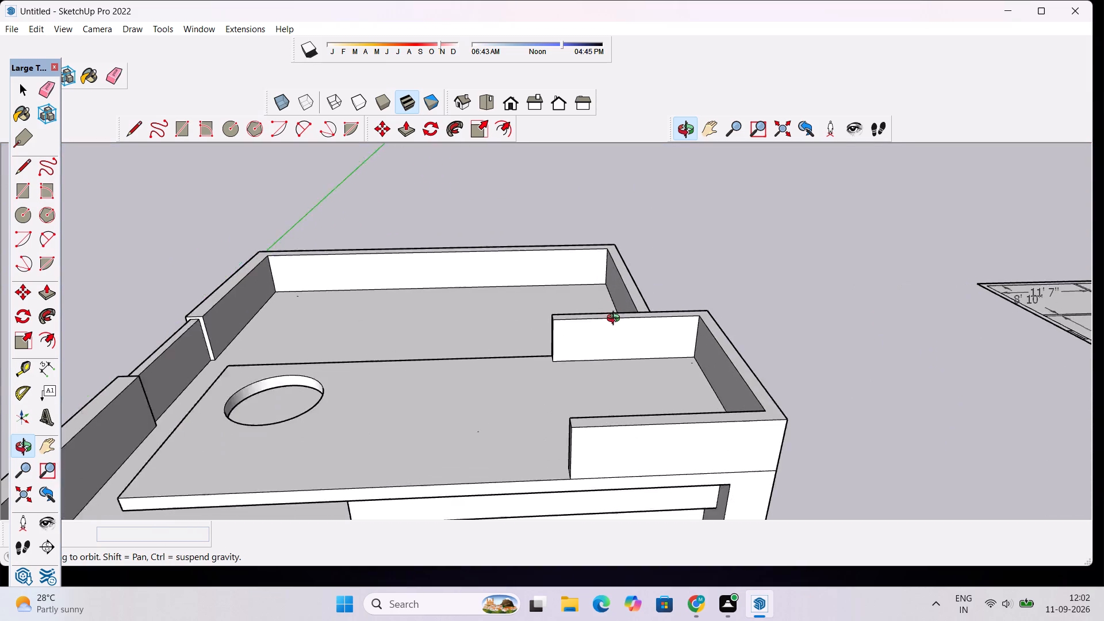
{"action": "scroll", "coordinate": [616, 320], "scroll_direction": "up", "scroll_amount": 1}
{"action": "left_click_drag", "start_coordinate": [552, 365], "coordinate": [559, 388]}
{"action": "scroll", "coordinate": [569, 354], "scroll_direction": "down", "scroll_amount": 4}
{"action": "key", "text": "l"}
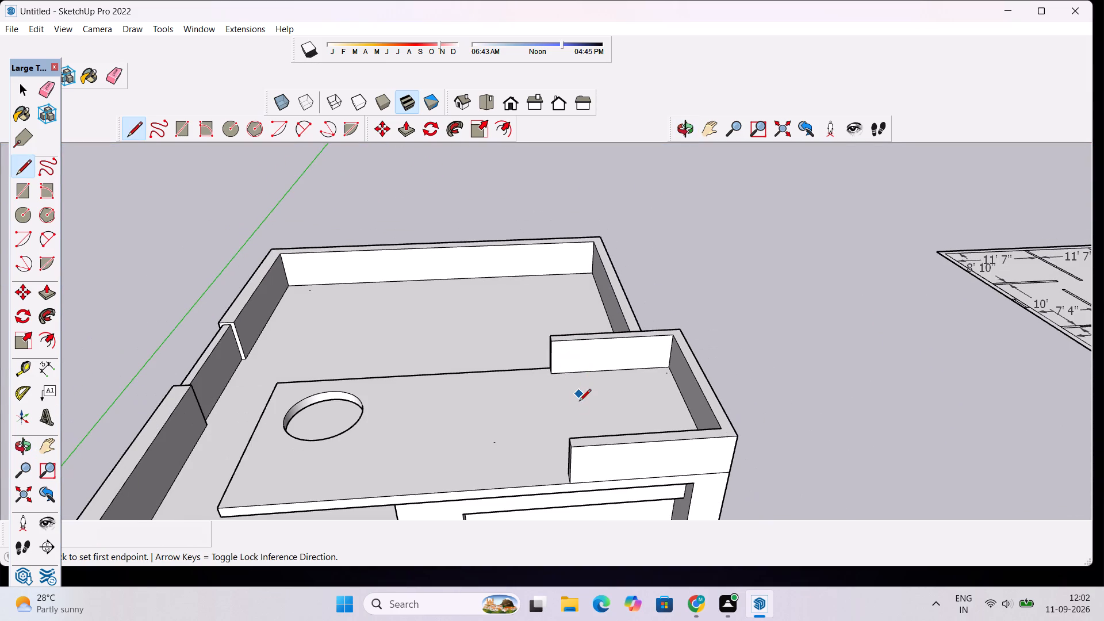
{"action": "scroll", "coordinate": [579, 410], "scroll_direction": "up", "scroll_amount": 5}
{"action": "left_click", "coordinate": [560, 467]}
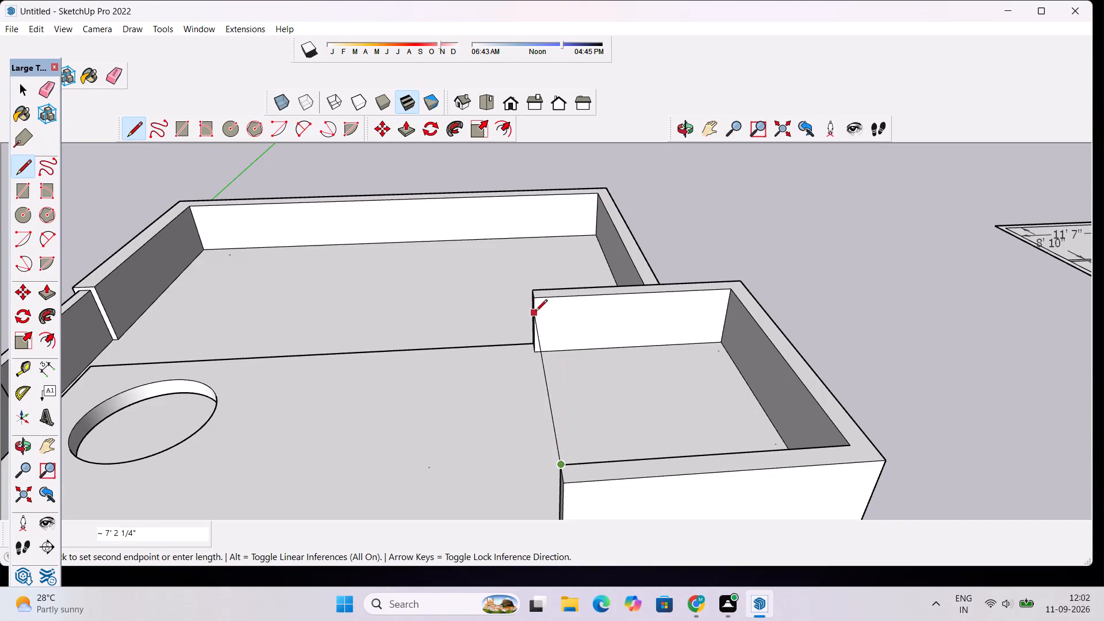
{"action": "left_click", "coordinate": [534, 300]}
{"action": "key", "text": "space"}
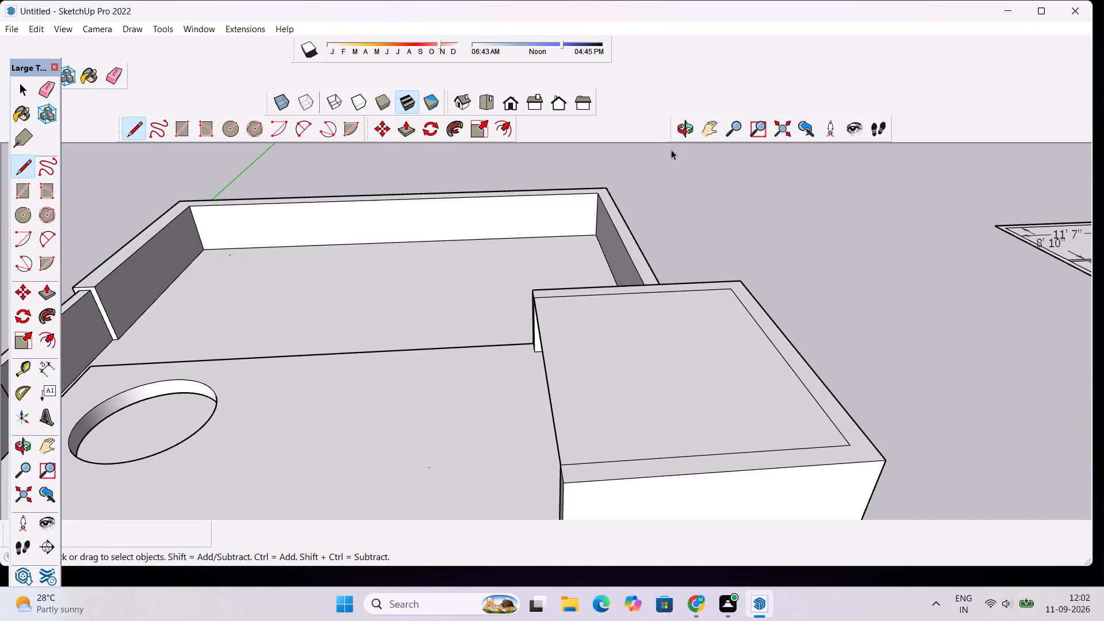
Push/Pull the new face enclosed by the parapet up 6" to form a cover slab.
{"action": "left_click", "coordinate": [678, 131]}
{"action": "left_click_drag", "start_coordinate": [600, 318], "coordinate": [791, 282]}
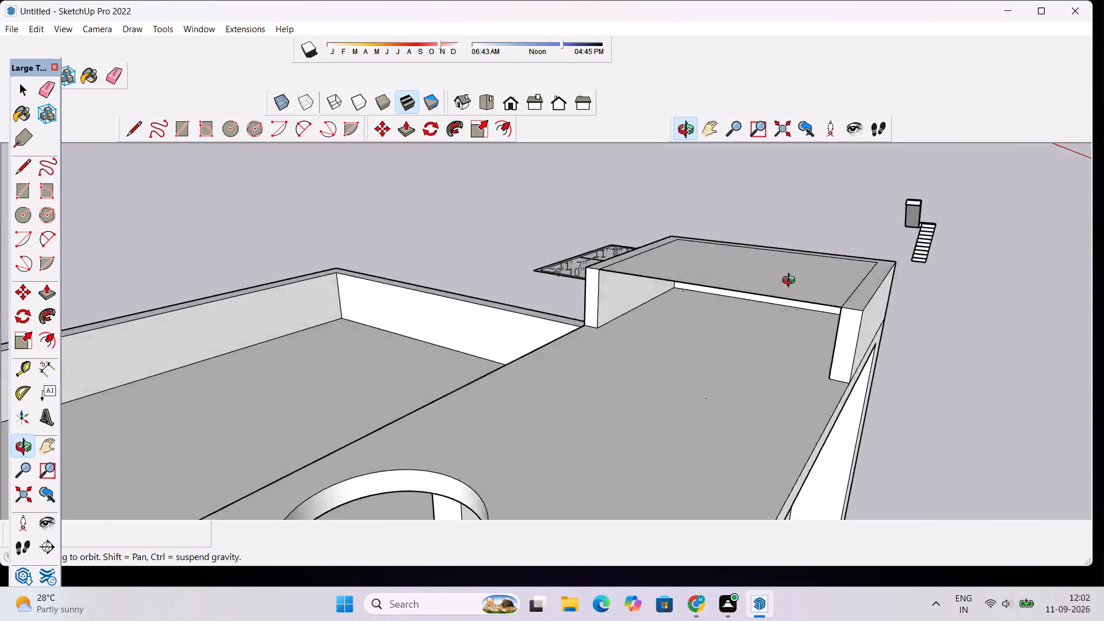
{"action": "left_click_drag", "start_coordinate": [791, 282], "coordinate": [591, 388]}
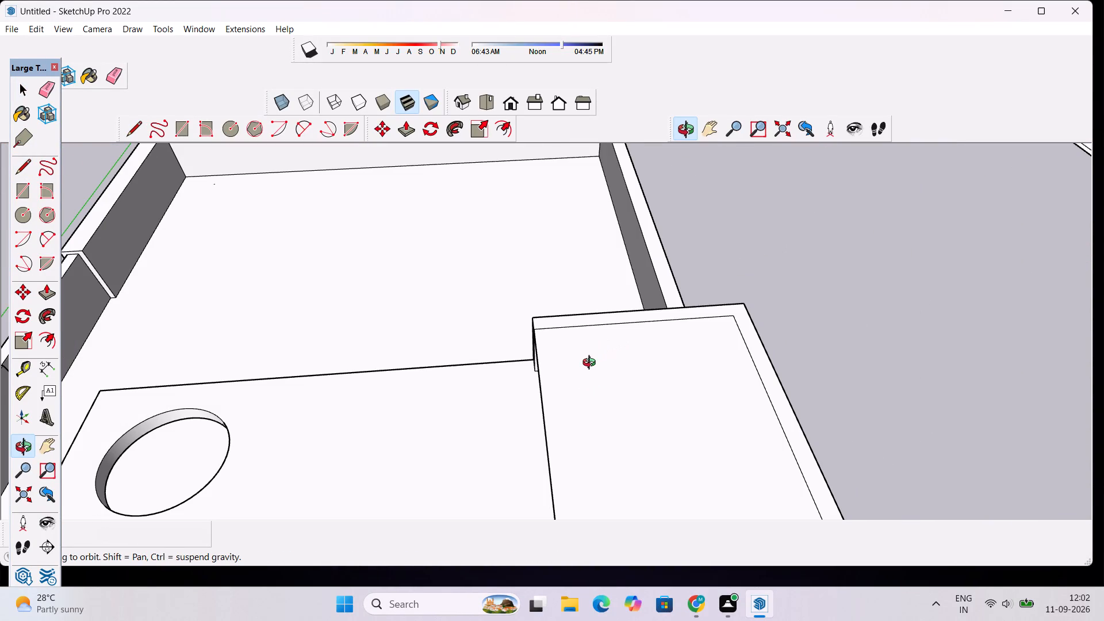
{"action": "key", "text": "space"}
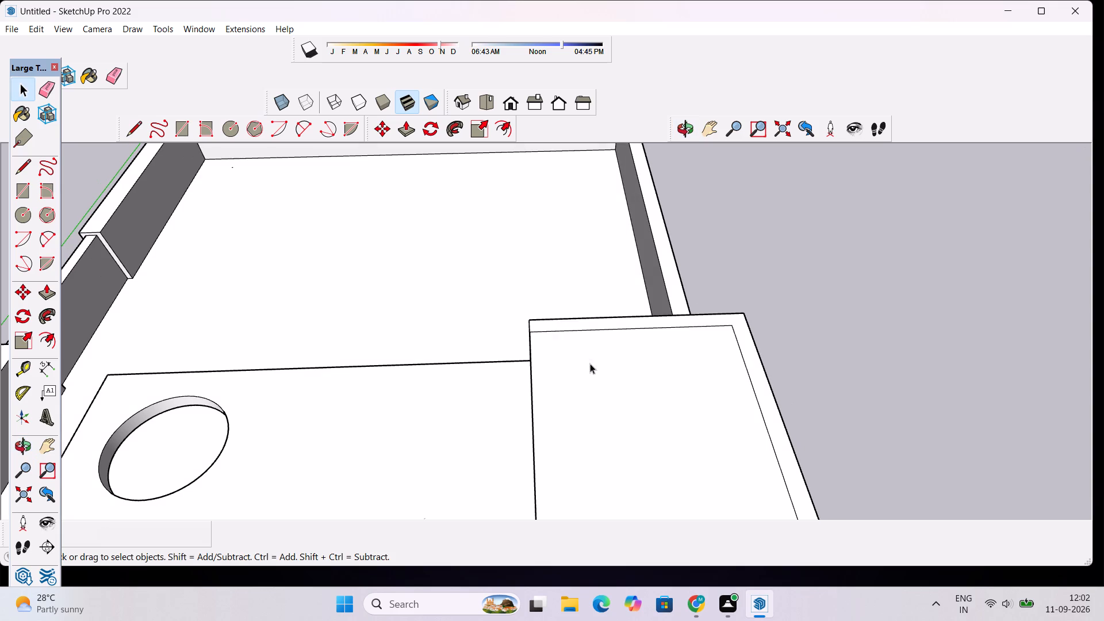
{"action": "left_click", "coordinate": [598, 395]}
{"action": "key", "text": "p"}
{"action": "left_click", "coordinate": [598, 395]}
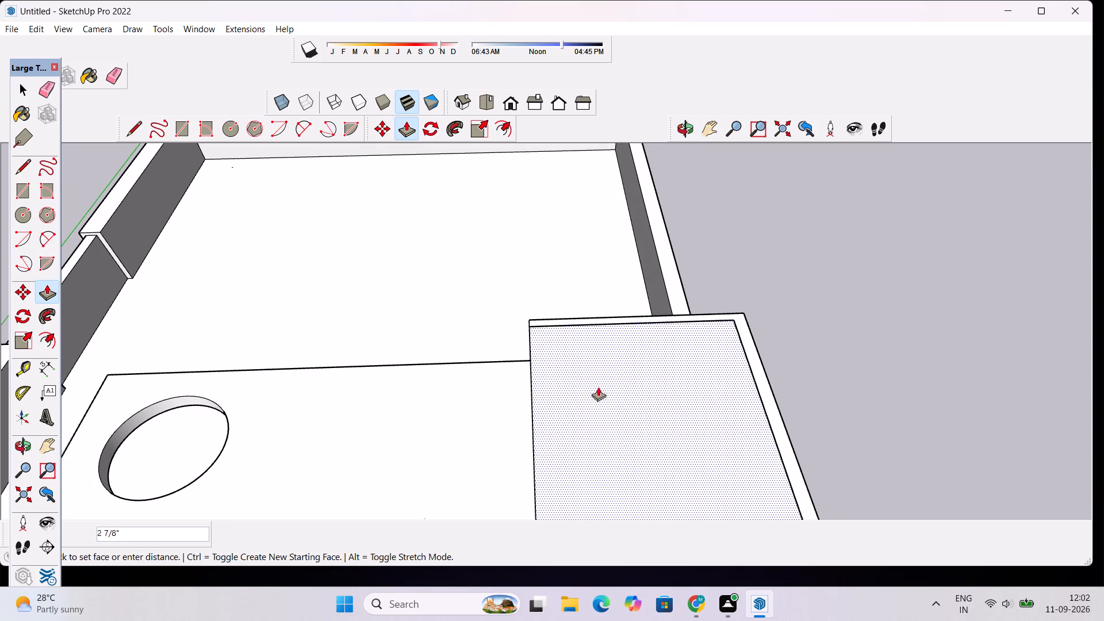
{"action": "type", "text": "6\""}
{"action": "key", "text": "Return"}
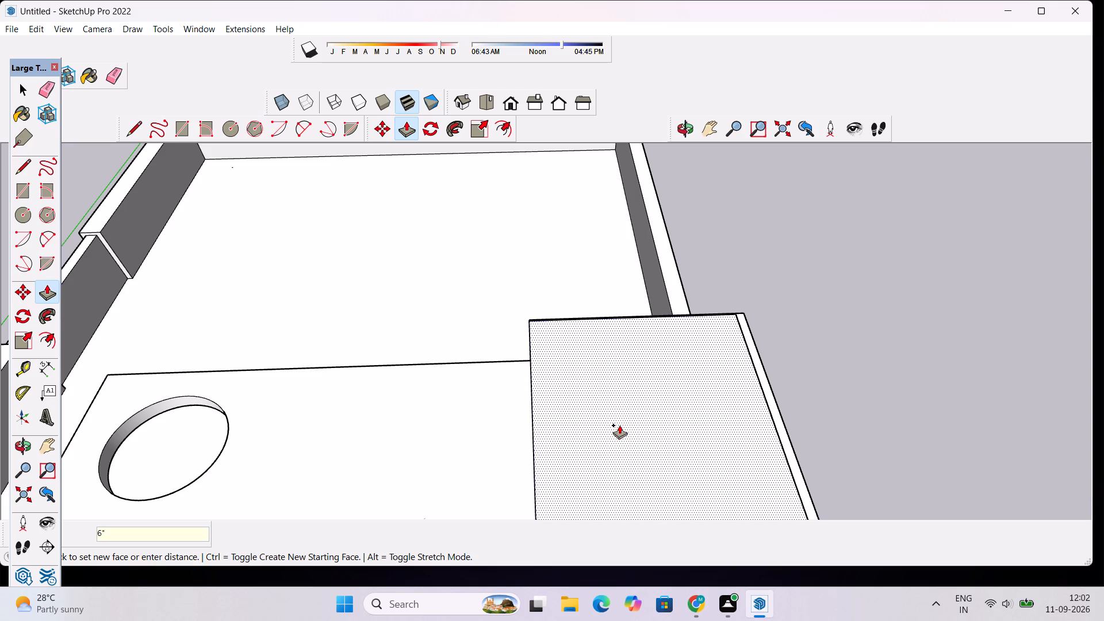
{"action": "scroll", "coordinate": [619, 425], "scroll_direction": "down", "scroll_amount": 2}
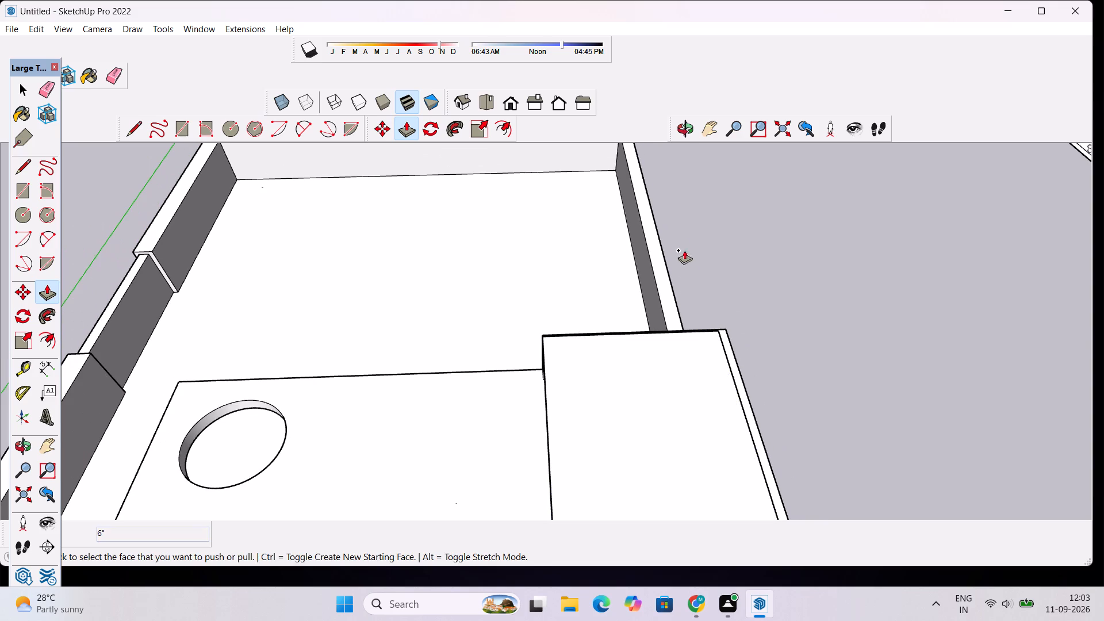
Push/Pull the U-shaped top of the parapet up level with the top of the cover slab.
{"action": "left_click", "coordinate": [687, 125]}
{"action": "left_click_drag", "start_coordinate": [798, 239], "coordinate": [799, 240]}
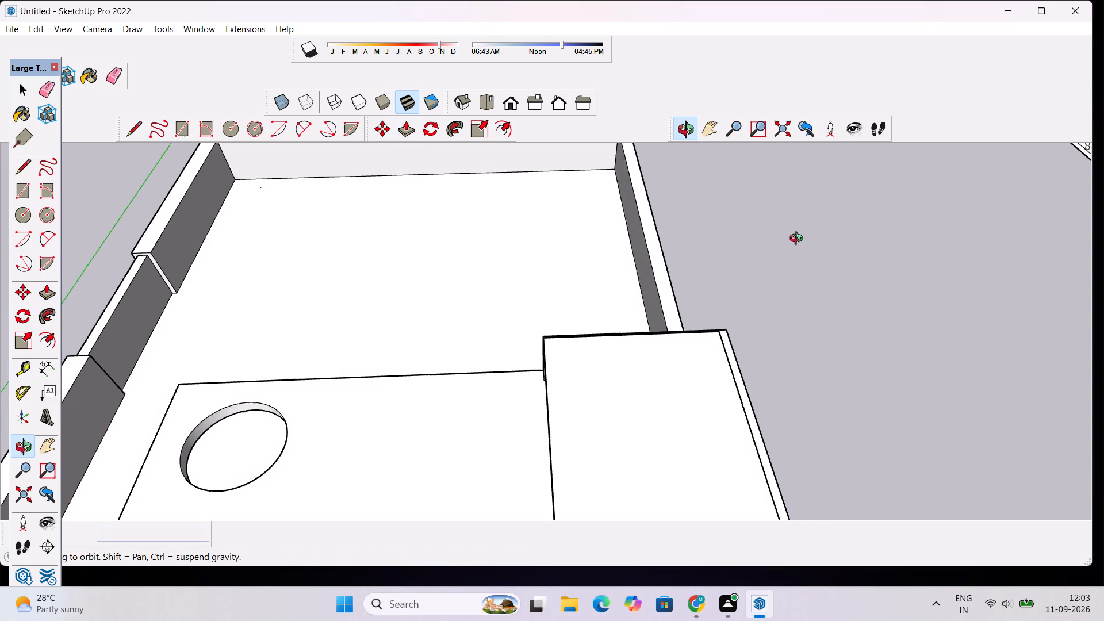
{"action": "left_click_drag", "start_coordinate": [799, 240], "coordinate": [627, 266]}
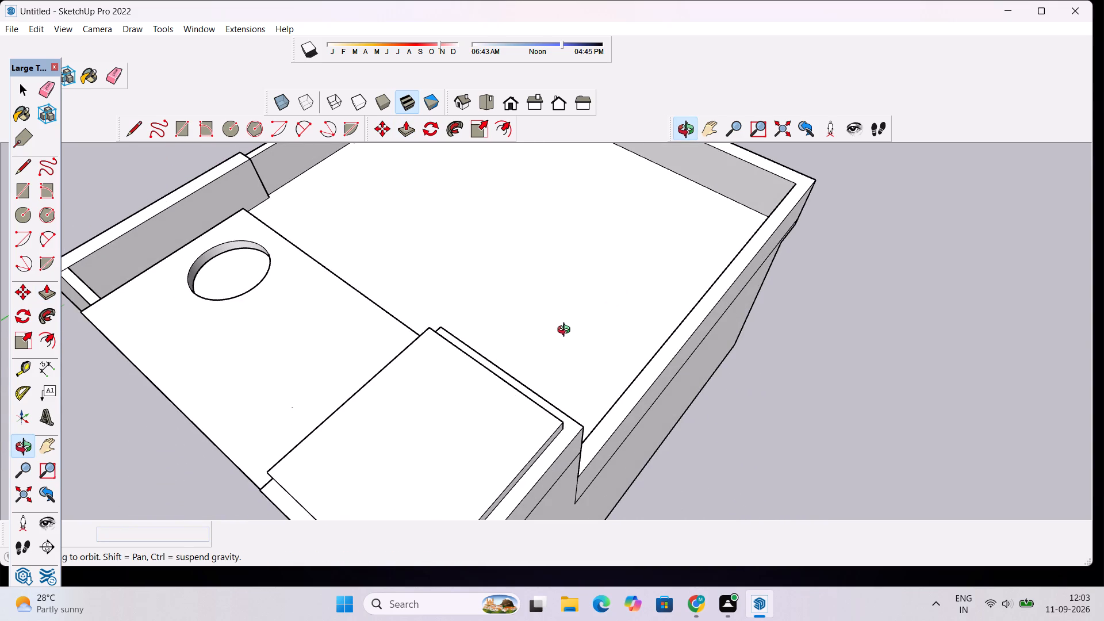
{"action": "scroll", "coordinate": [566, 331], "scroll_direction": "down", "scroll_amount": 5}
{"action": "scroll", "coordinate": [567, 376], "scroll_direction": "up", "scroll_amount": 9}
{"action": "left_click_drag", "start_coordinate": [633, 389], "coordinate": [605, 389]}
{"action": "scroll", "coordinate": [606, 345], "scroll_direction": "down", "scroll_amount": 5}
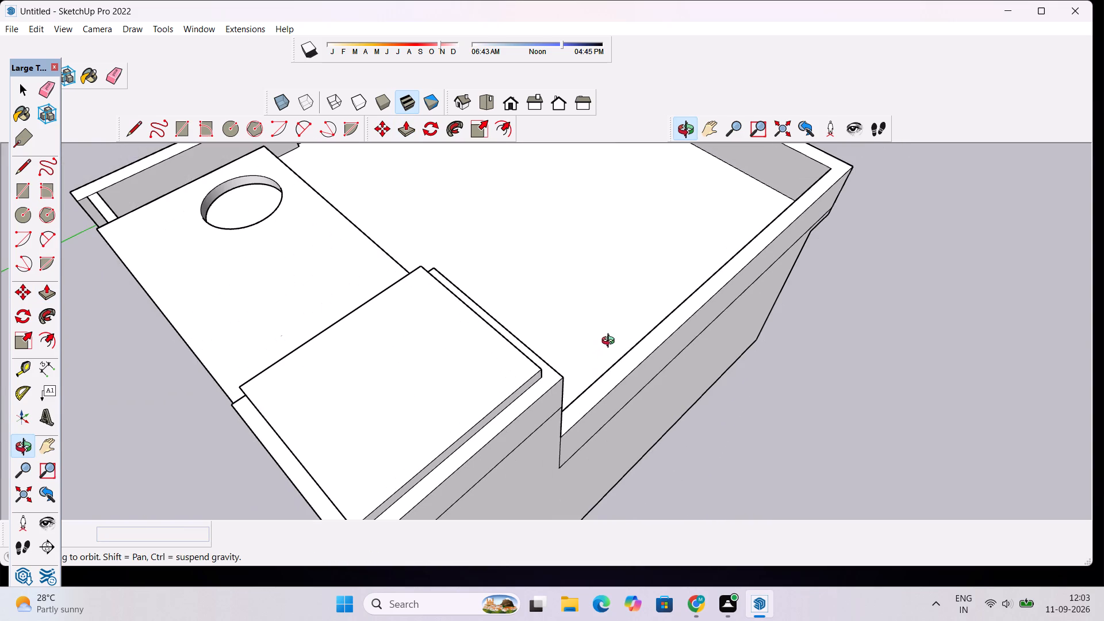
{"action": "scroll", "coordinate": [481, 429], "scroll_direction": "up", "scroll_amount": 4}
{"action": "key", "text": "p"}
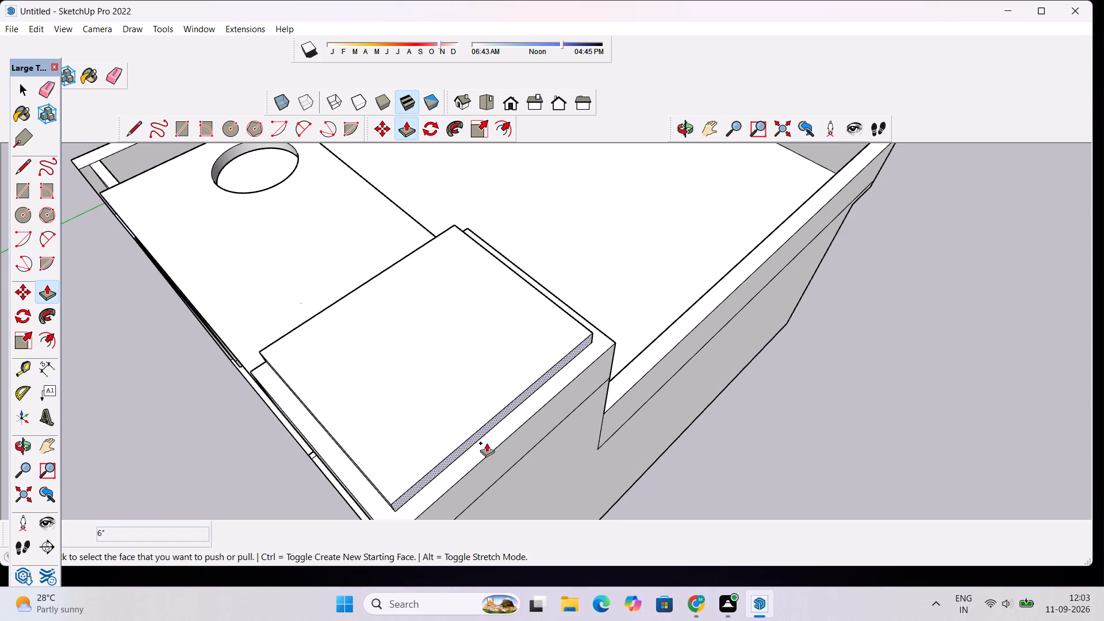
{"action": "left_click", "coordinate": [486, 443]}
{"action": "left_click", "coordinate": [427, 443]}
{"action": "key", "text": "space"}
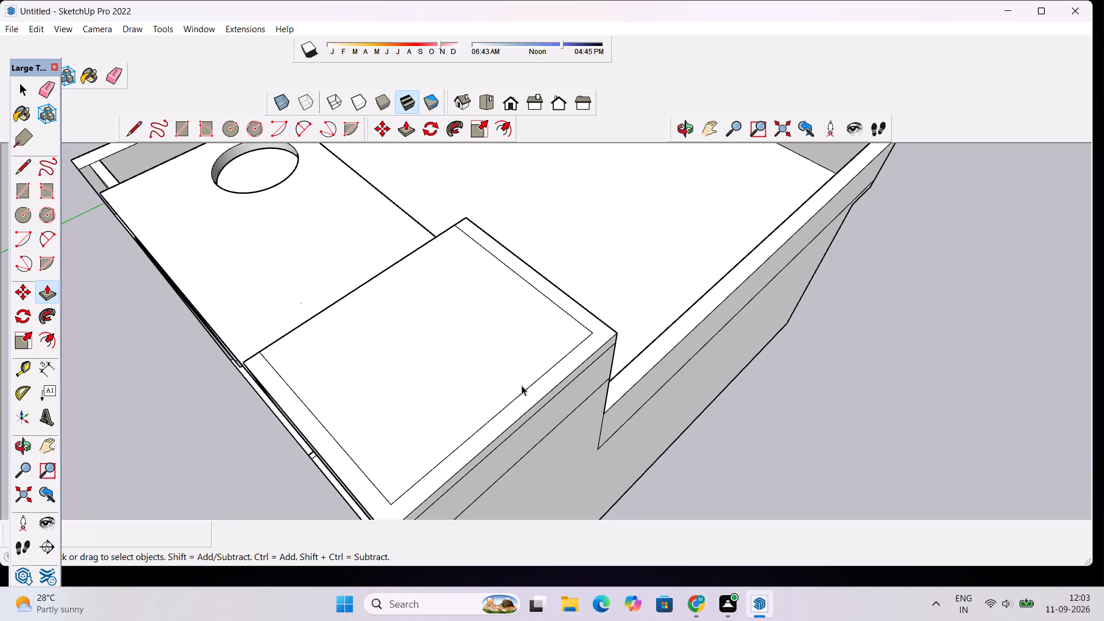
Erase the three inner outline edges on the top face of the roof cover.
{"action": "scroll", "coordinate": [522, 385], "scroll_direction": "down", "scroll_amount": 3}
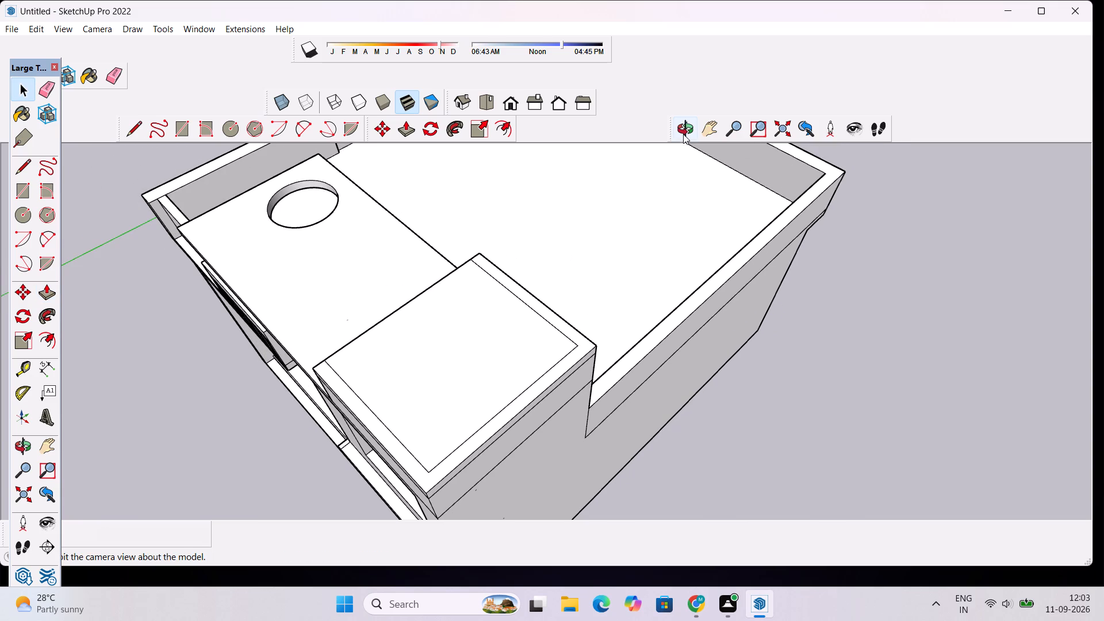
{"action": "left_click", "coordinate": [683, 134]}
{"action": "left_click_drag", "start_coordinate": [503, 367], "coordinate": [753, 313]}
{"action": "scroll", "coordinate": [674, 326], "scroll_direction": "up", "scroll_amount": 3}
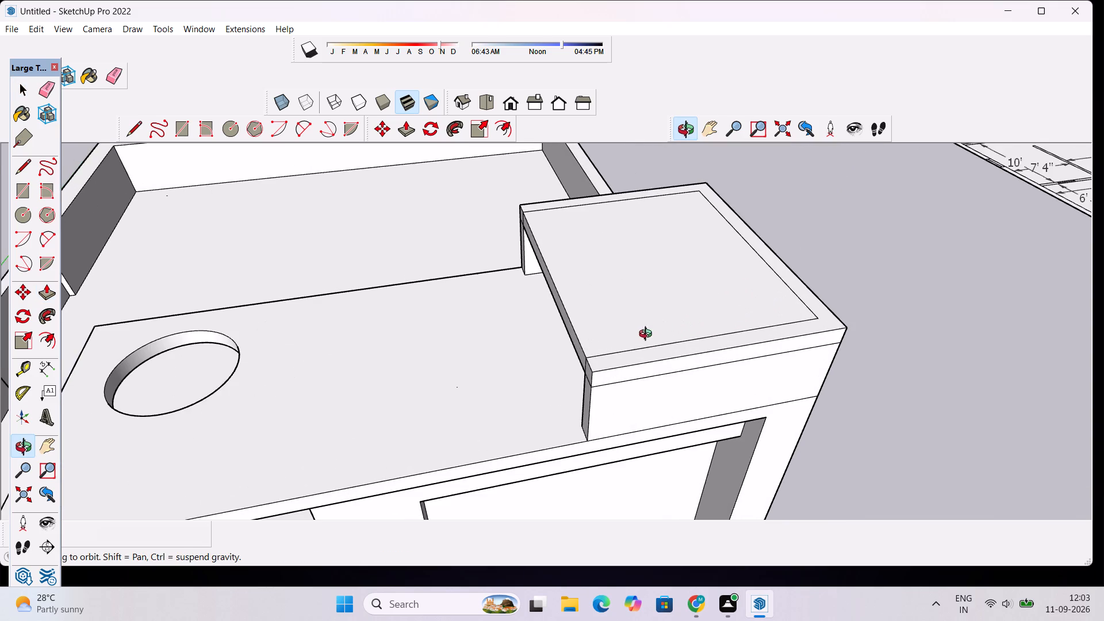
{"action": "left_click_drag", "start_coordinate": [651, 375], "coordinate": [662, 416]}
{"action": "key", "text": "e"}
{"action": "left_click_drag", "start_coordinate": [704, 178], "coordinate": [703, 178]}
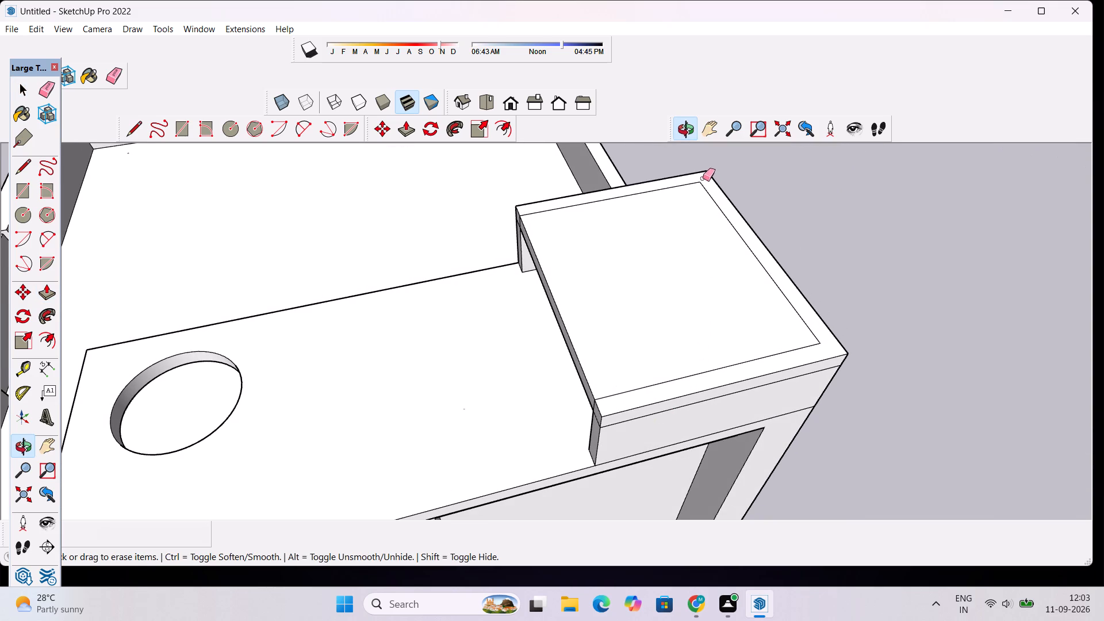
{"action": "left_click_drag", "start_coordinate": [703, 178], "coordinate": [695, 191]}
{"action": "left_click_drag", "start_coordinate": [701, 174], "coordinate": [708, 216]}
{"action": "left_click_drag", "start_coordinate": [716, 360], "coordinate": [722, 374]}
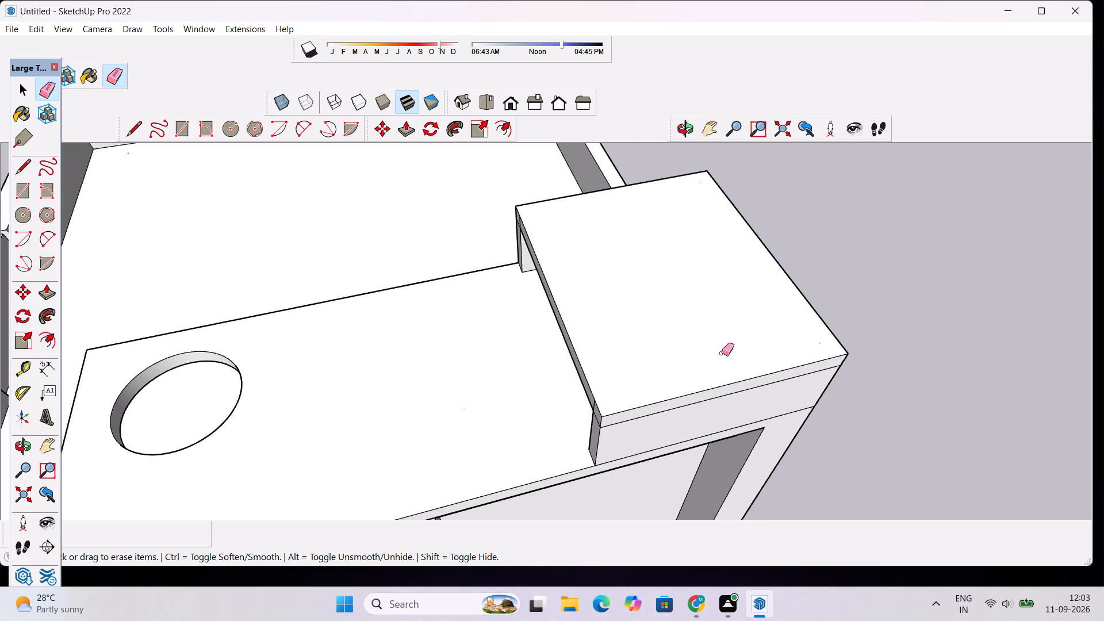
Erase the horizontal seam line between the cover slab and the parapet on the house's front face.
{"action": "left_click", "coordinate": [678, 130]}
{"action": "left_click_drag", "start_coordinate": [618, 332], "coordinate": [856, 154]}
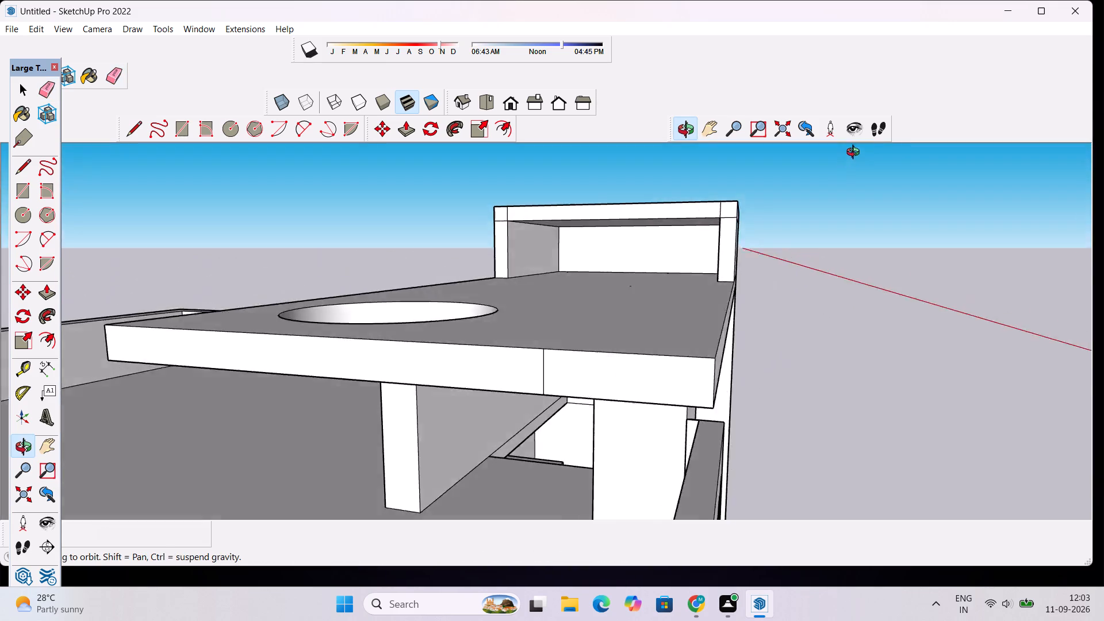
{"action": "left_click_drag", "start_coordinate": [856, 154], "coordinate": [611, 267]}
{"action": "scroll", "coordinate": [676, 410], "scroll_direction": "down", "scroll_amount": 2}
{"action": "left_click_drag", "start_coordinate": [658, 433], "coordinate": [660, 420]}
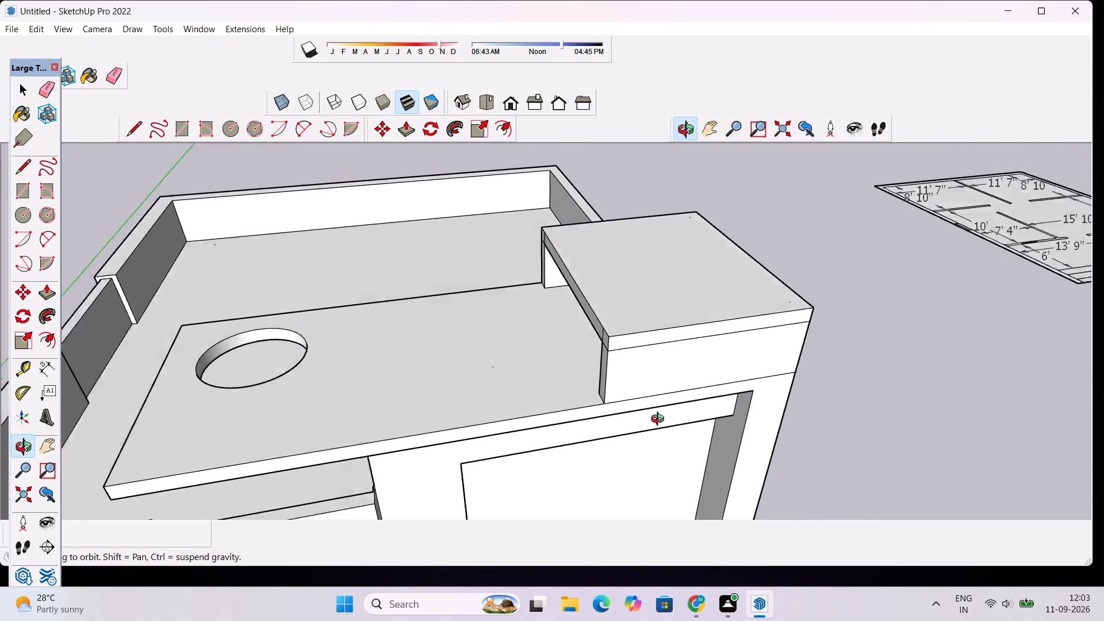
{"action": "left_click_drag", "start_coordinate": [660, 420], "coordinate": [665, 363]}
{"action": "scroll", "coordinate": [650, 286], "scroll_direction": "up", "scroll_amount": 1}
{"action": "key", "text": "e"}
{"action": "left_click_drag", "start_coordinate": [711, 257], "coordinate": [713, 269]}
Erase the vertical and horizontal seam lines on the rear side of the roof box and the wall below it.
{"action": "left_click", "coordinate": [678, 128]}
{"action": "left_click_drag", "start_coordinate": [637, 235], "coordinate": [867, 185]}
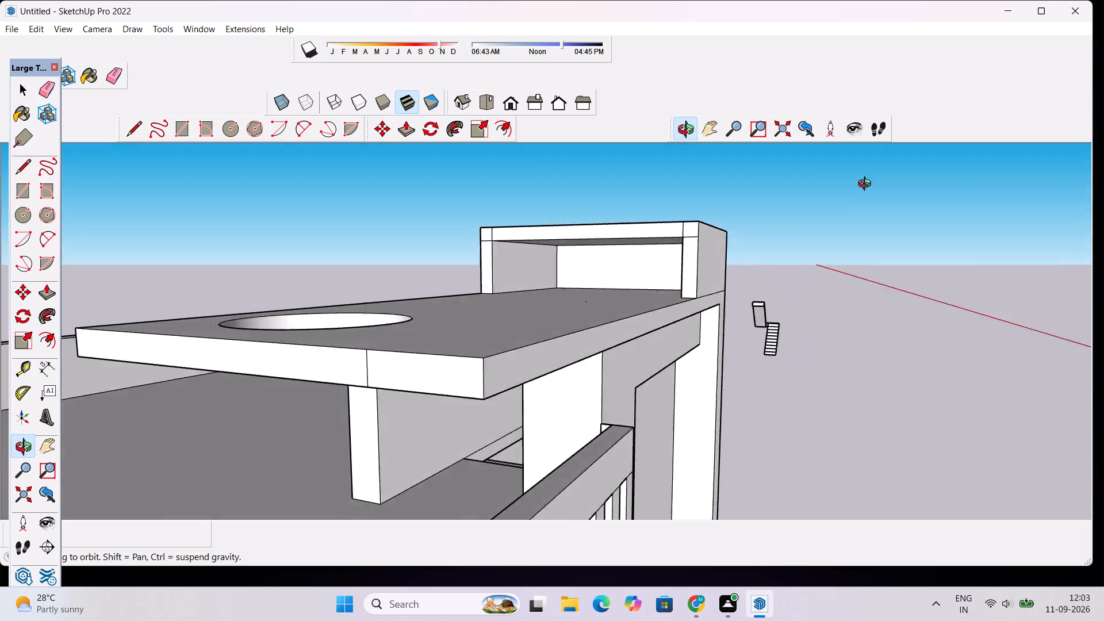
{"action": "left_click_drag", "start_coordinate": [867, 185], "coordinate": [1050, 183]}
{"action": "left_click_drag", "start_coordinate": [416, 297], "coordinate": [577, 308]}
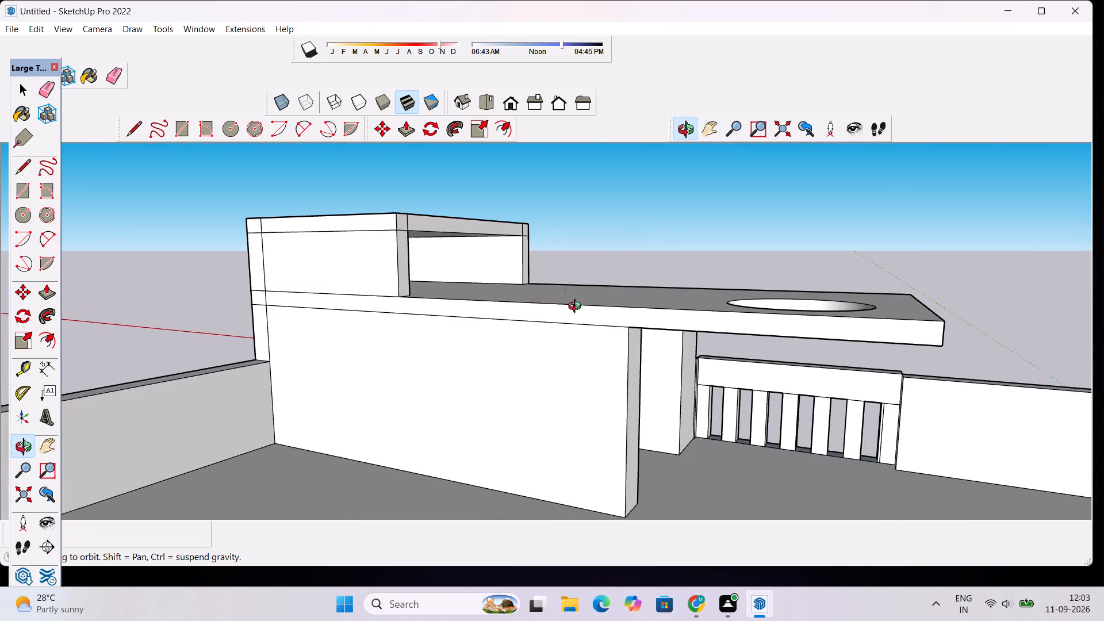
{"action": "scroll", "coordinate": [206, 301], "scroll_direction": "down", "scroll_amount": 4}
{"action": "scroll", "coordinate": [205, 270], "scroll_direction": "up", "scroll_amount": 5}
{"action": "key", "text": "e"}
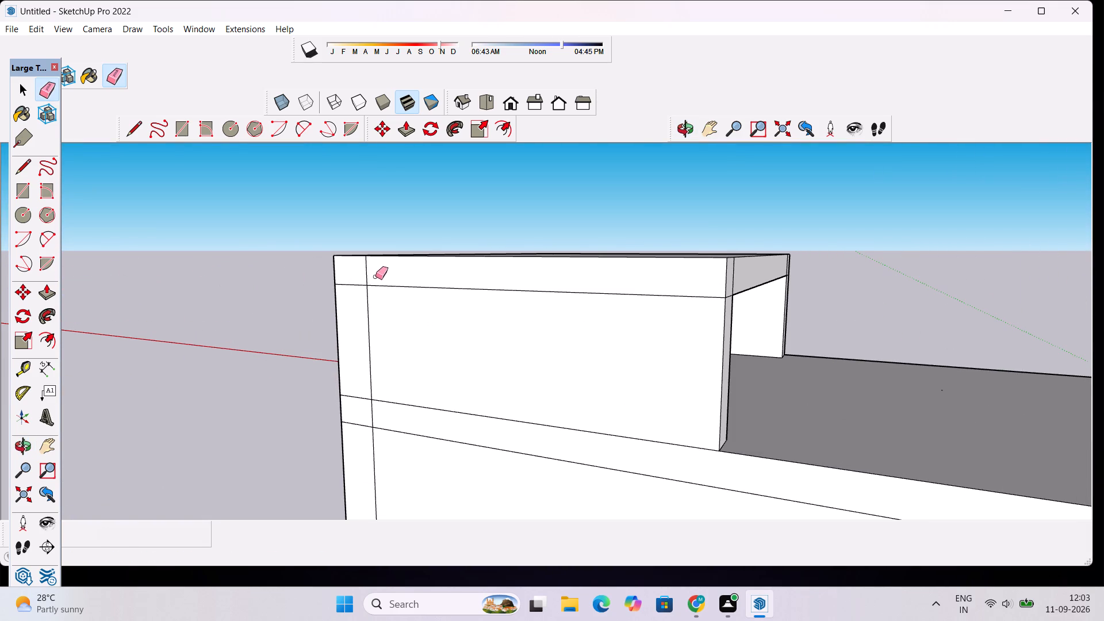
{"action": "left_click_drag", "start_coordinate": [377, 275], "coordinate": [373, 410]}
{"action": "scroll", "coordinate": [366, 359], "scroll_direction": "down", "scroll_amount": 3}
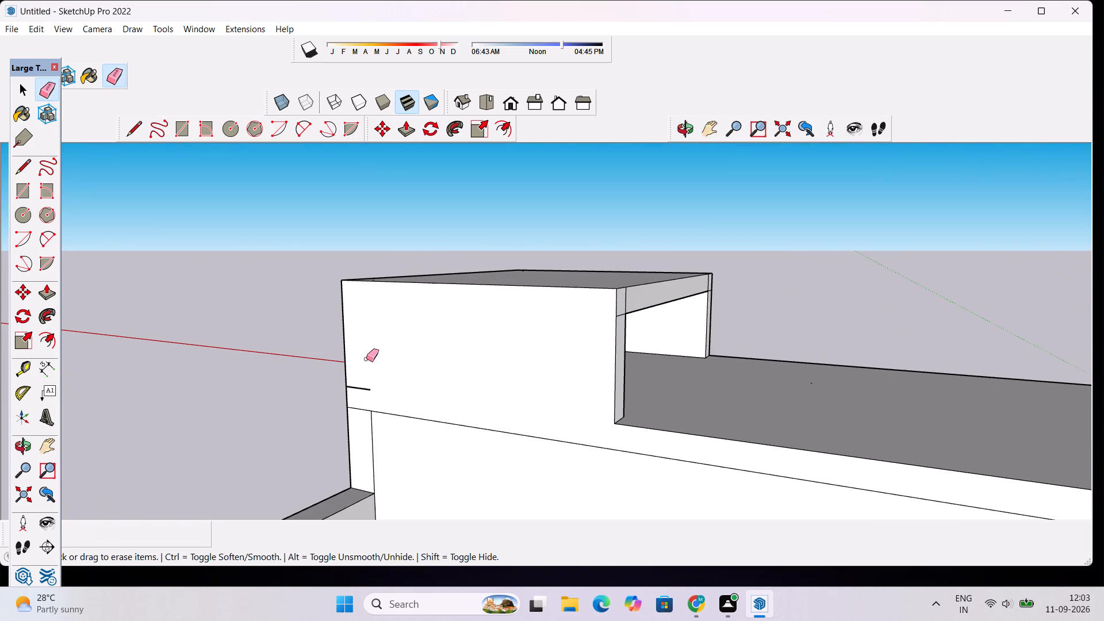
{"action": "left_click_drag", "start_coordinate": [365, 369], "coordinate": [401, 430]}
{"action": "scroll", "coordinate": [427, 345], "scroll_direction": "down", "scroll_amount": 5}
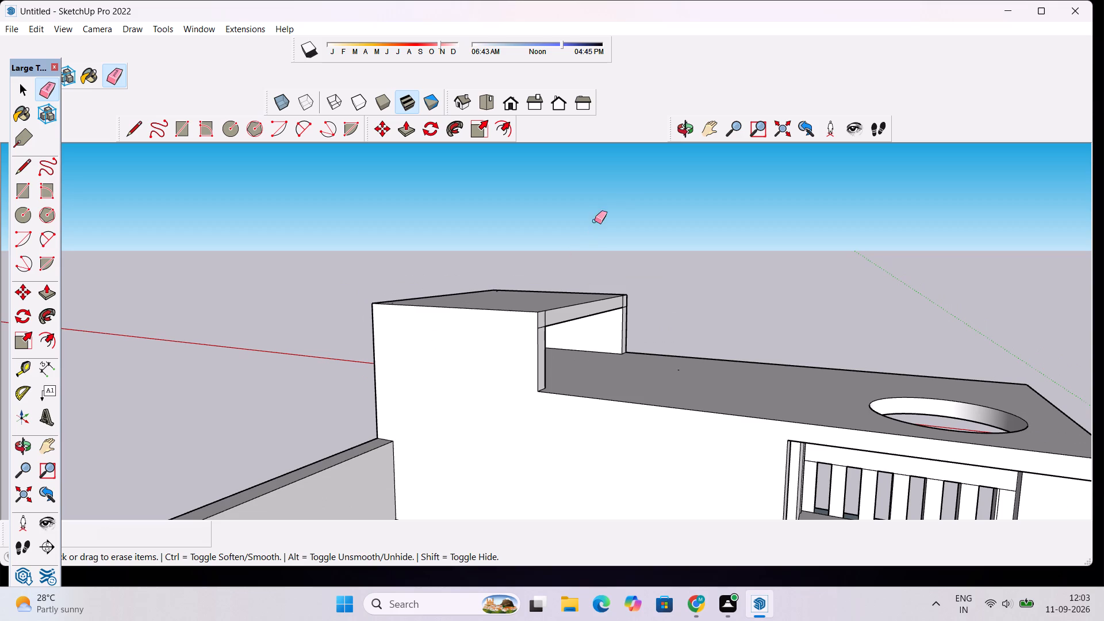
Erase the seam lines at both upper corners of the roof box's open-end frame.
{"action": "left_click_drag", "start_coordinate": [681, 131], "coordinate": [683, 141]}
{"action": "left_click_drag", "start_coordinate": [733, 251], "coordinate": [626, 269]}
{"action": "left_click_drag", "start_coordinate": [626, 269], "coordinate": [509, 264]}
{"action": "left_click", "coordinate": [682, 135]}
{"action": "left_click_drag", "start_coordinate": [789, 273], "coordinate": [460, 231]}
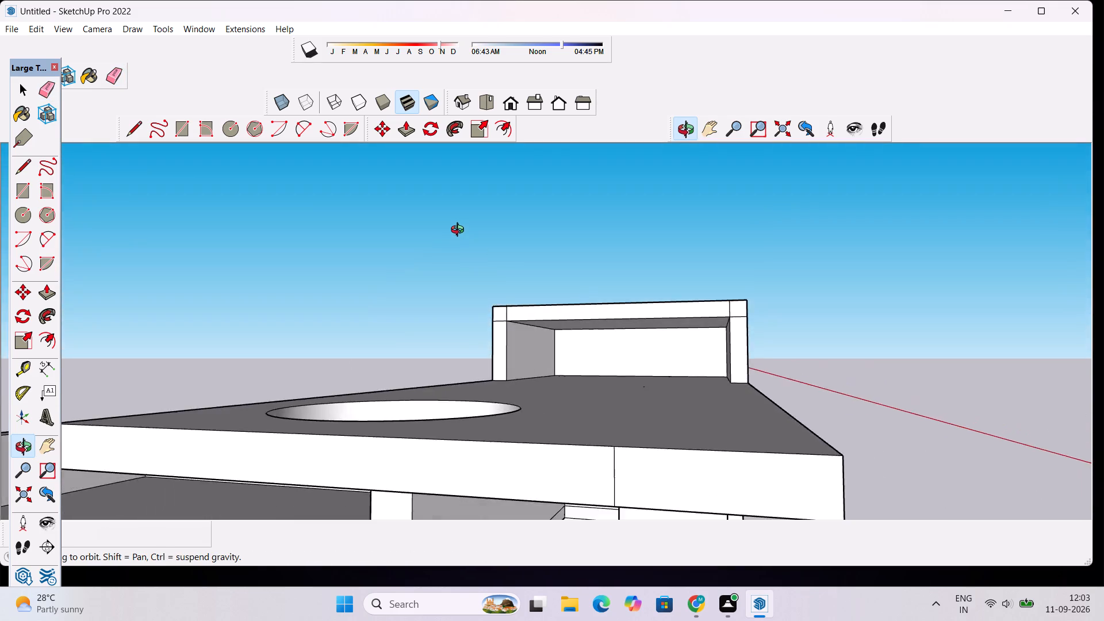
{"action": "left_click_drag", "start_coordinate": [460, 231], "coordinate": [611, 295]}
{"action": "scroll", "coordinate": [505, 312], "scroll_direction": "up", "scroll_amount": 5}
{"action": "scroll", "coordinate": [549, 359], "scroll_direction": "up", "scroll_amount": 3}
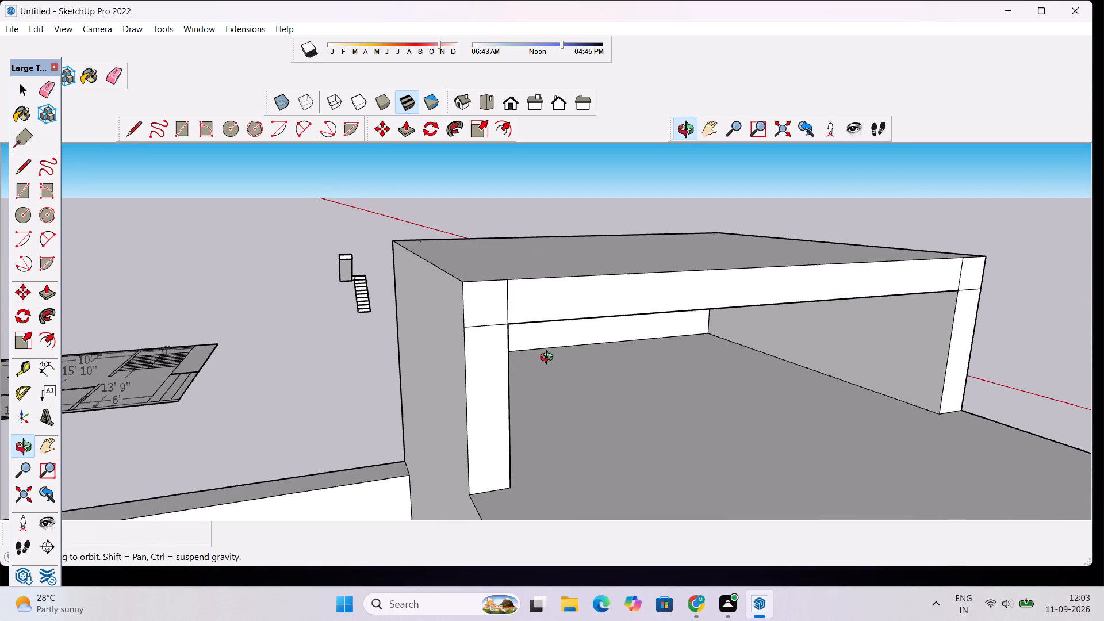
{"action": "key", "text": "space"}
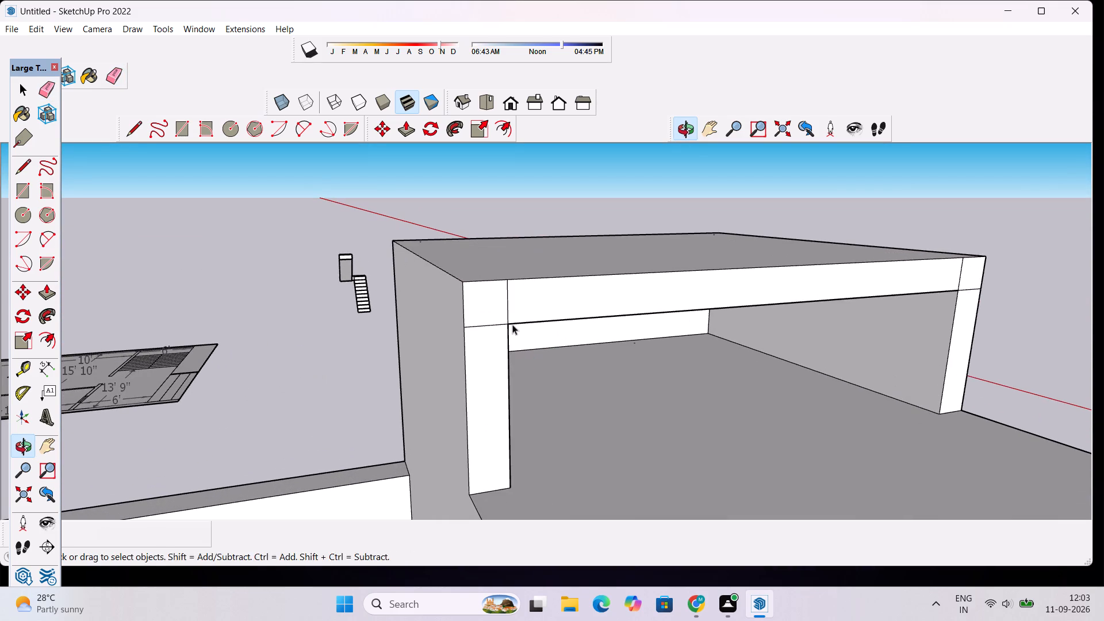
{"action": "type", "text": "e"}
{"action": "left_click_drag", "start_coordinate": [516, 294], "coordinate": [489, 338]}
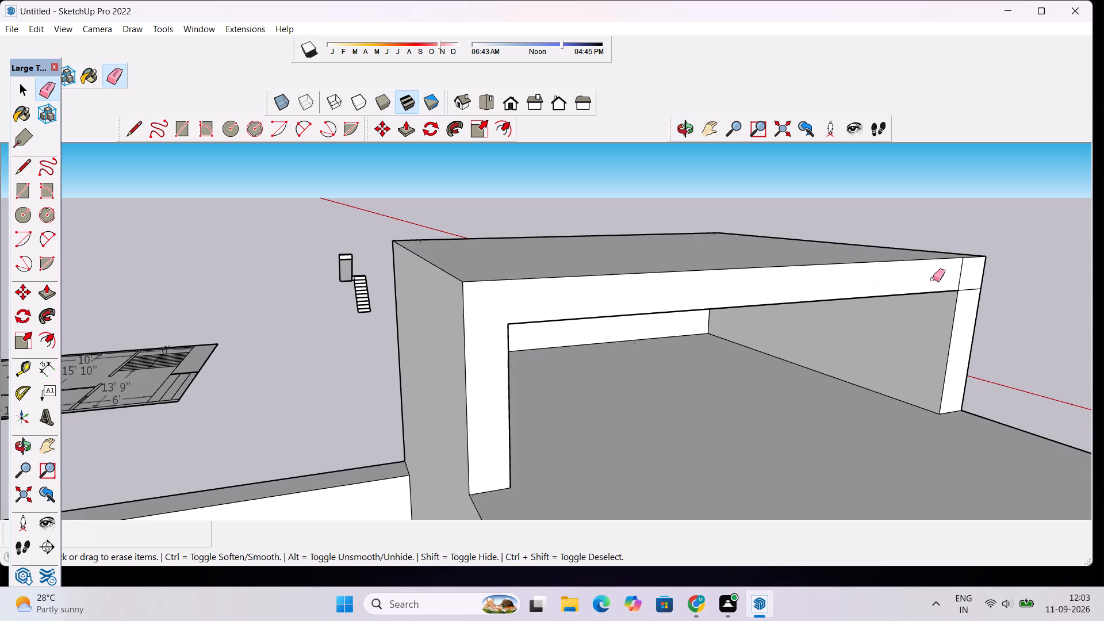
{"action": "left_click_drag", "start_coordinate": [957, 275], "coordinate": [969, 291]}
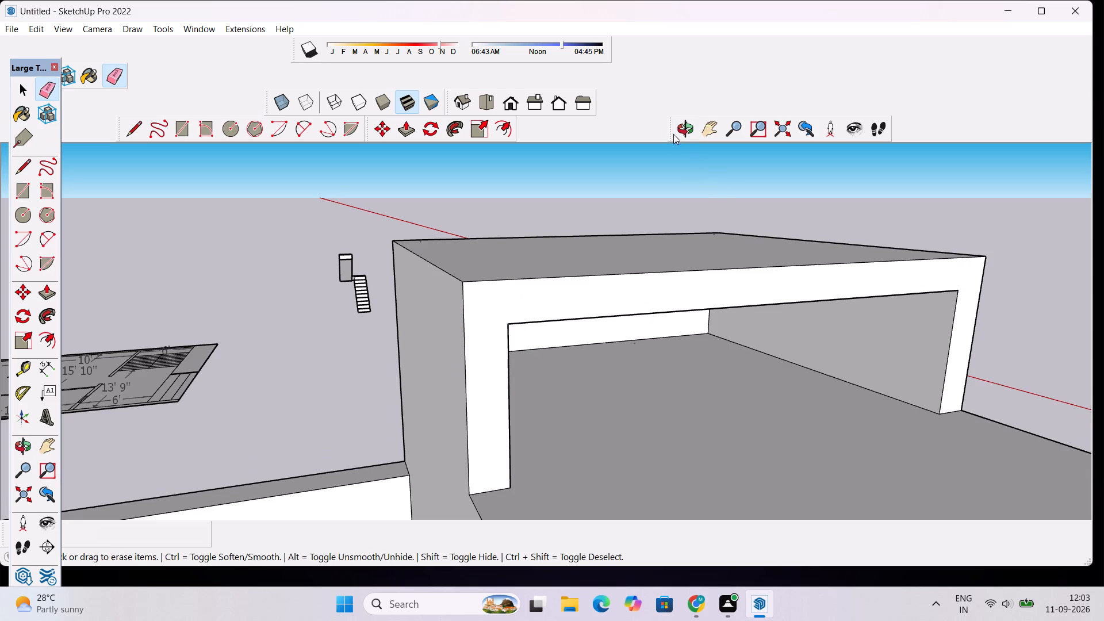
Push/Pull the roof box's inner back wall about 6' 2 5/8" until it is flush with the open-end frame.
{"action": "left_click", "coordinate": [685, 133]}
{"action": "left_click_drag", "start_coordinate": [817, 249], "coordinate": [699, 251]}
{"action": "scroll", "coordinate": [697, 251], "scroll_direction": "down", "scroll_amount": 3}
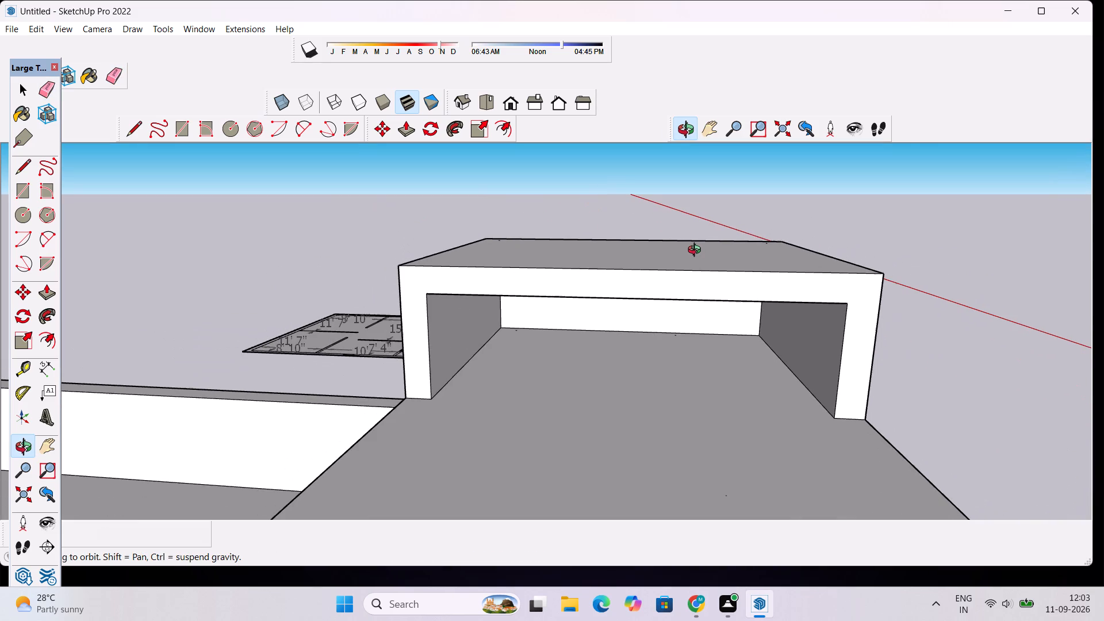
{"action": "scroll", "coordinate": [693, 267], "scroll_direction": "down", "scroll_amount": 4}
{"action": "left_click_drag", "start_coordinate": [819, 383], "coordinate": [654, 350]}
{"action": "scroll", "coordinate": [603, 324], "scroll_direction": "down", "scroll_amount": 3}
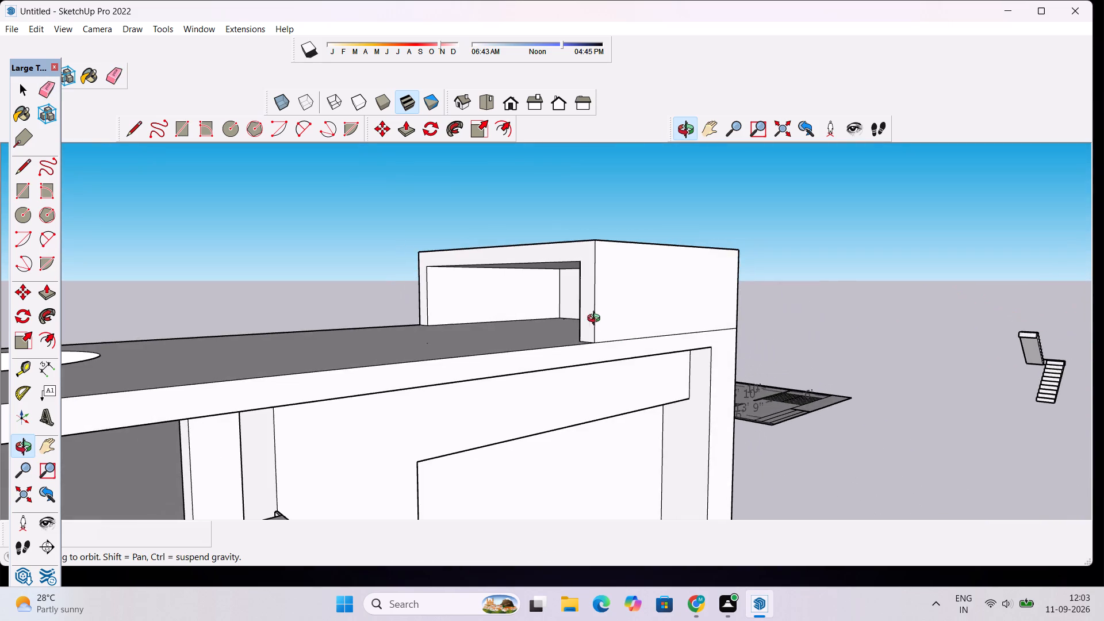
{"action": "scroll", "coordinate": [583, 281], "scroll_direction": "down", "scroll_amount": 4}
{"action": "scroll", "coordinate": [558, 296], "scroll_direction": "up", "scroll_amount": 6}
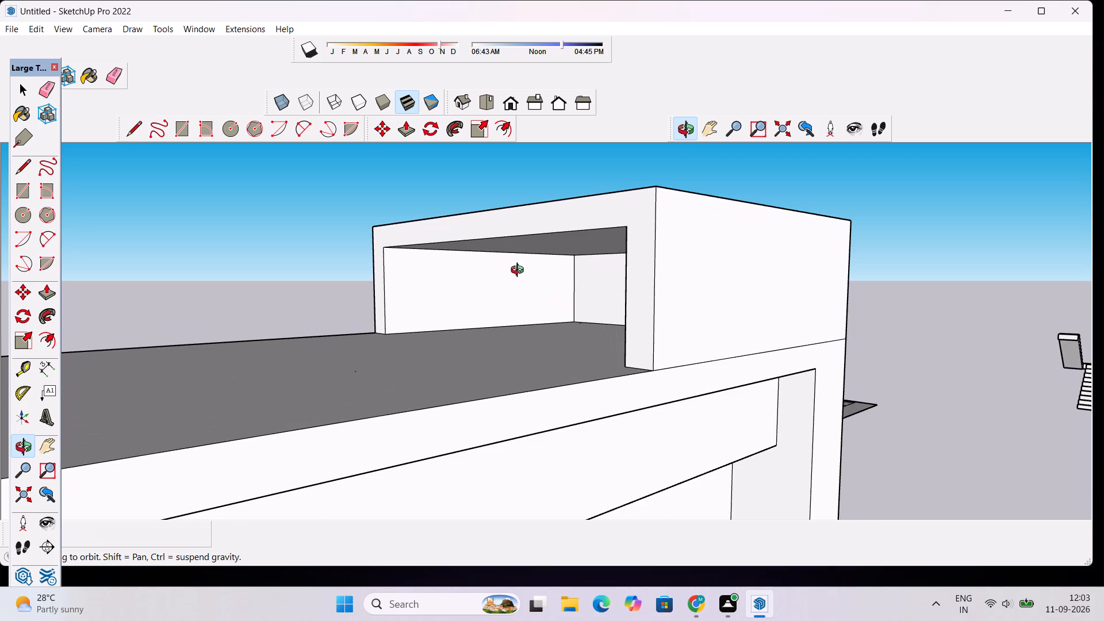
{"action": "scroll", "coordinate": [493, 239], "scroll_direction": "down", "scroll_amount": 3}
{"action": "left_click_drag", "start_coordinate": [516, 254], "coordinate": [526, 260]}
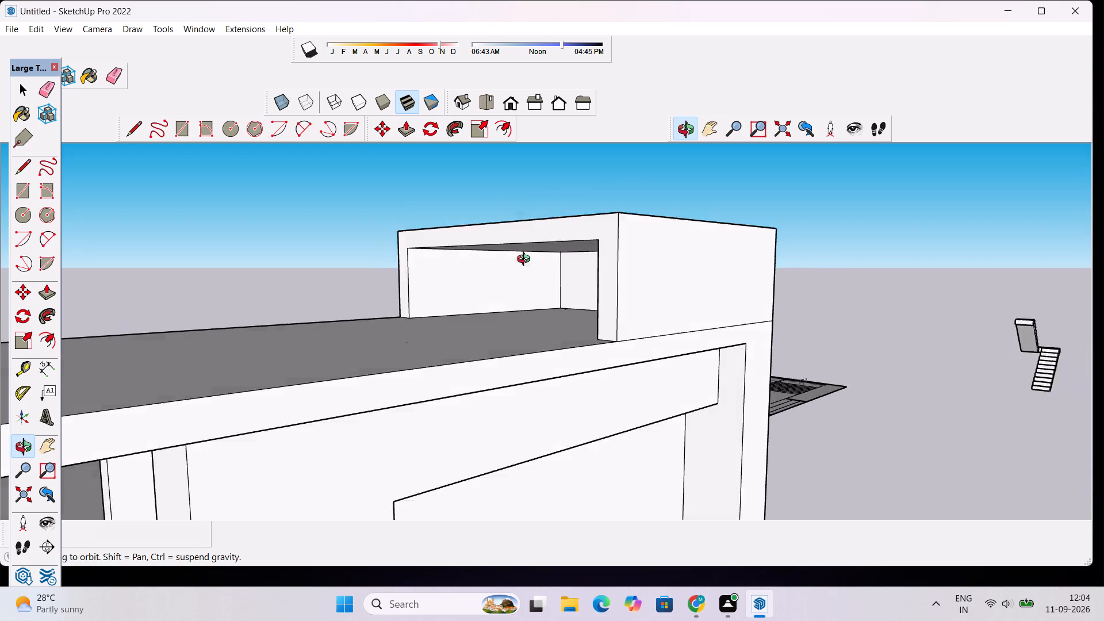
{"action": "left_click_drag", "start_coordinate": [526, 260], "coordinate": [543, 275]}
{"action": "key", "text": "p"}
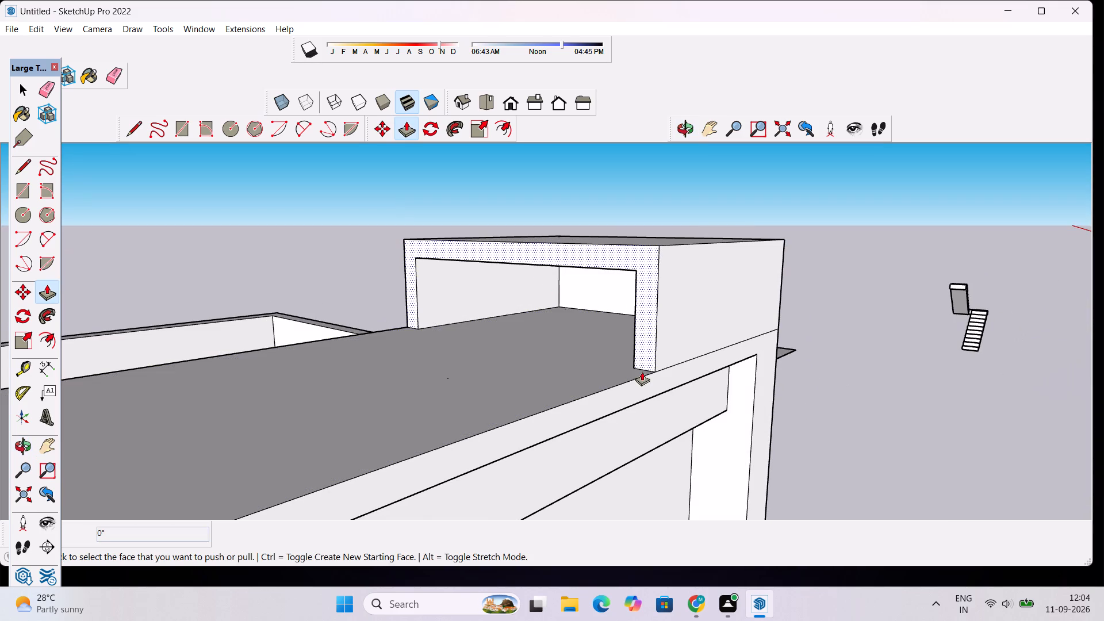
{"action": "key", "text": "space"}
{"action": "left_click", "coordinate": [594, 290]}
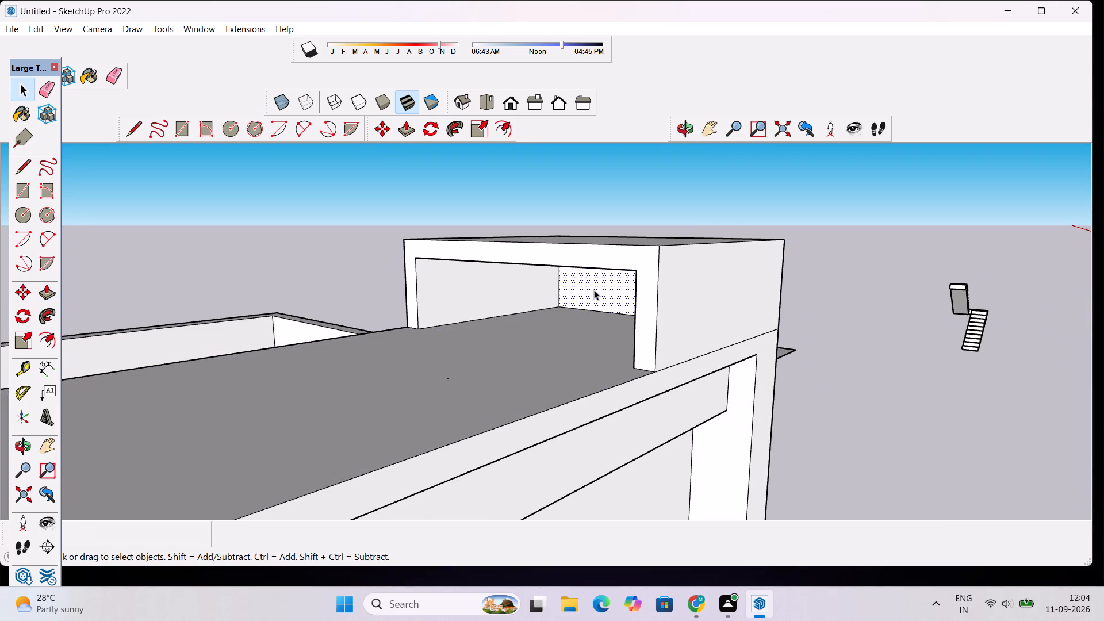
{"action": "key", "text": "p"}
{"action": "left_click", "coordinate": [594, 290]}
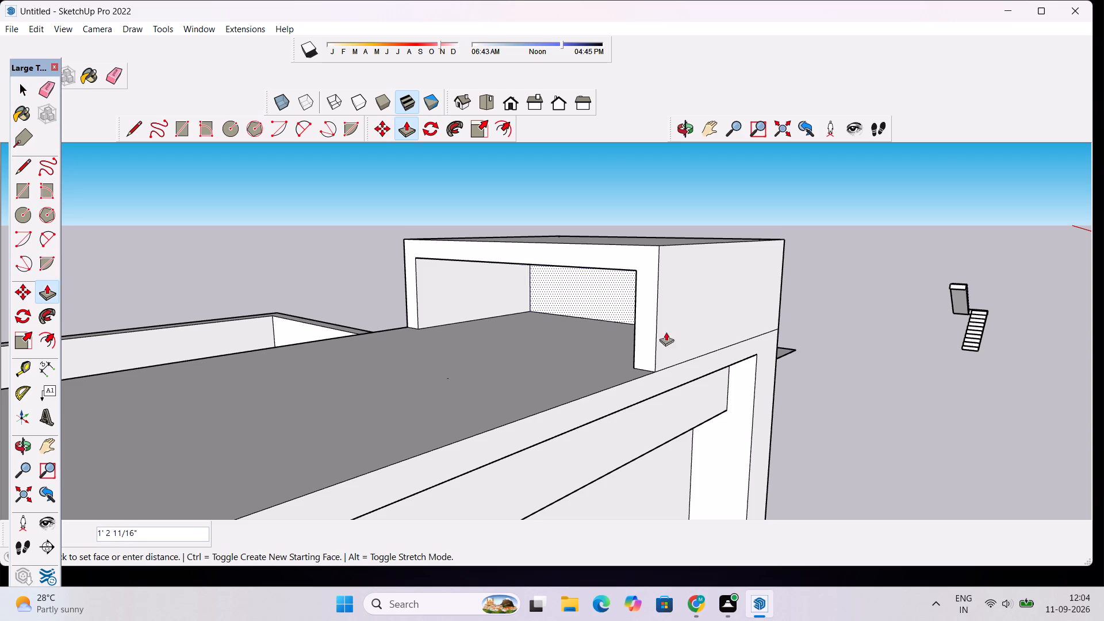
{"action": "left_click", "coordinate": [631, 362]}
Erase the horizontal seam lines on the roof box's closed end and above the large recessed wall panel.
{"action": "left_click", "coordinate": [681, 129]}
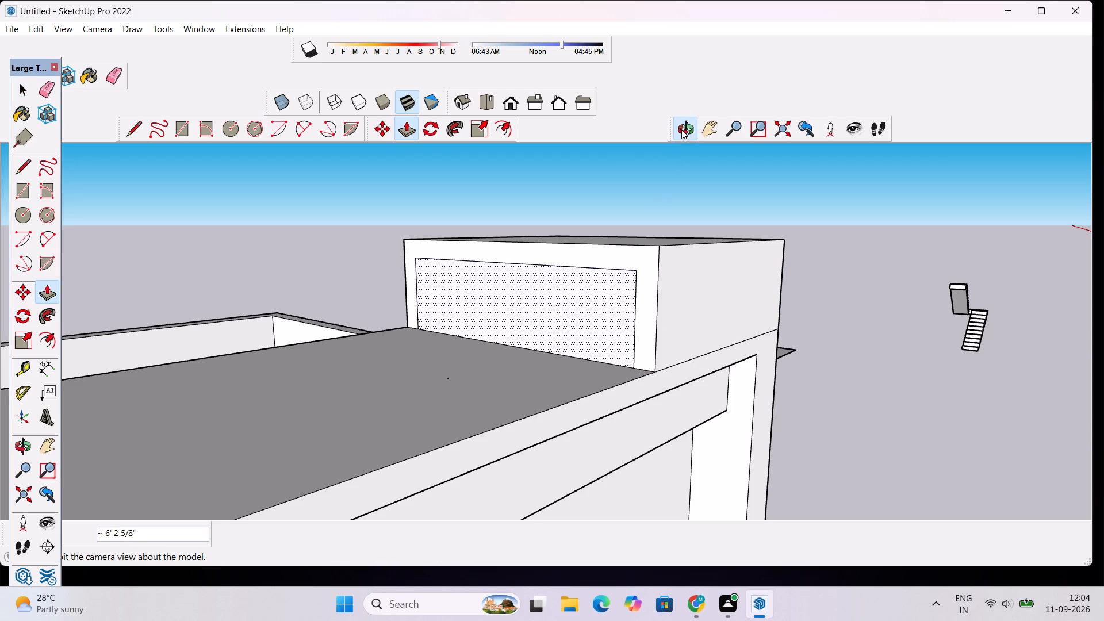
{"action": "left_click_drag", "start_coordinate": [847, 336], "coordinate": [497, 362]}
{"action": "key", "text": "space"}
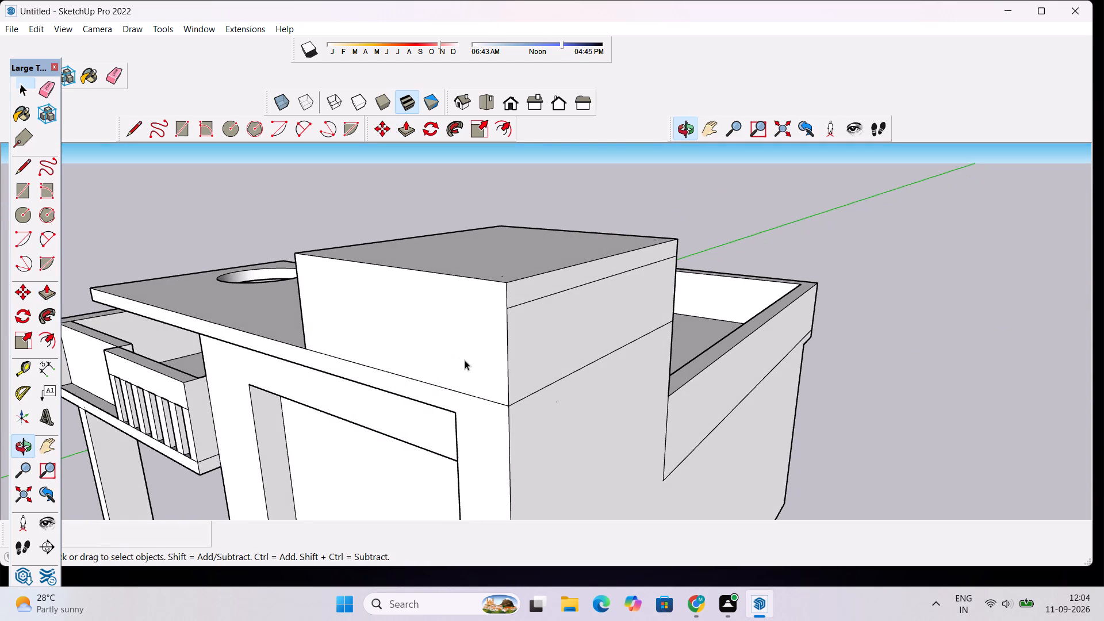
{"action": "key", "text": "e"}
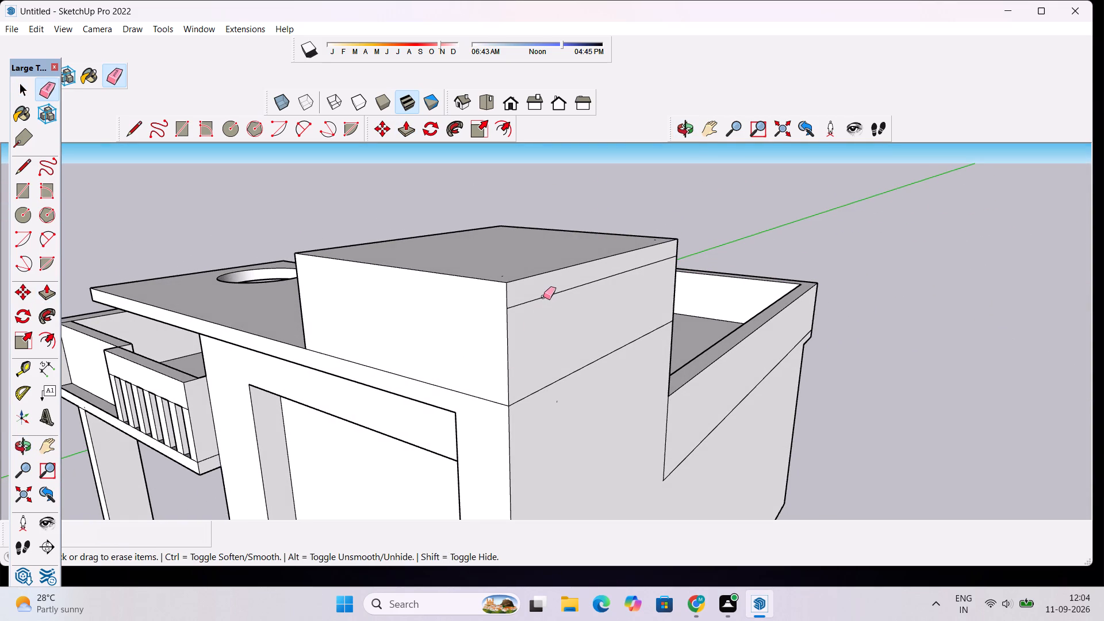
{"action": "left_click_drag", "start_coordinate": [545, 290], "coordinate": [559, 386]}
{"action": "left_click_drag", "start_coordinate": [459, 378], "coordinate": [470, 401]}
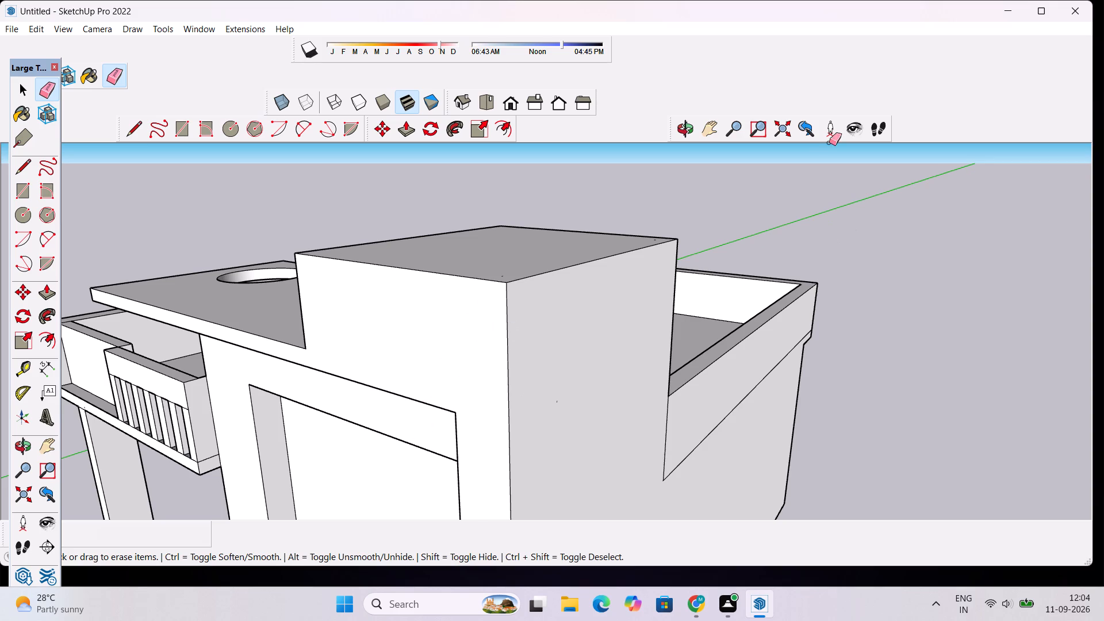
Erase the three outline edges of the former opening on the roof box face overlooking the slab.
{"action": "left_click", "coordinate": [683, 128]}
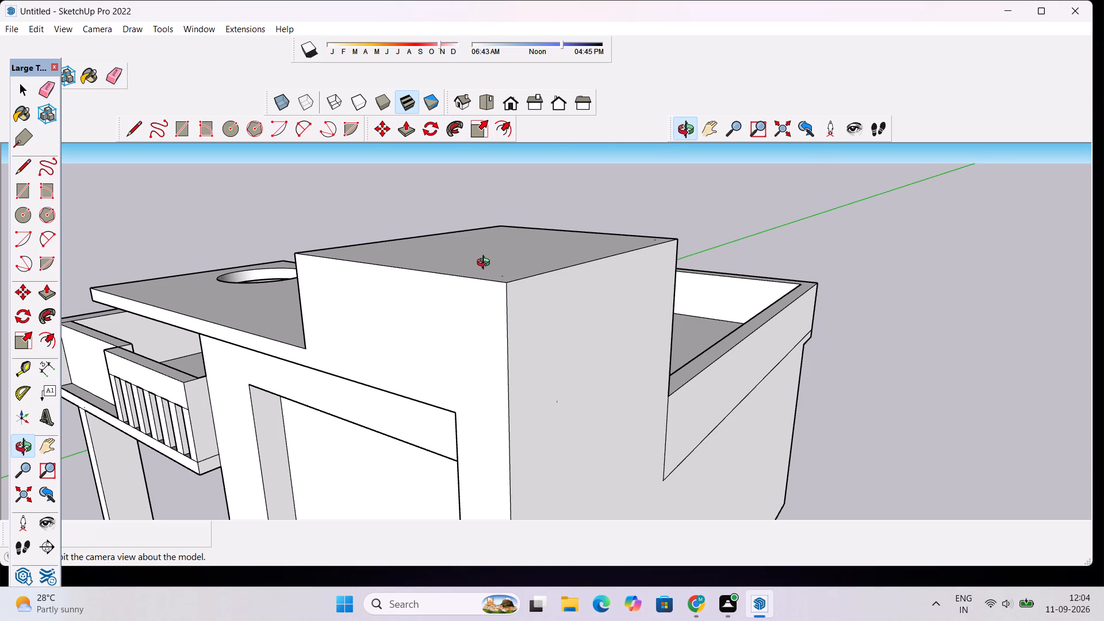
{"action": "left_click_drag", "start_coordinate": [486, 264], "coordinate": [661, 280]}
{"action": "scroll", "coordinate": [619, 317], "scroll_direction": "down", "scroll_amount": 4}
{"action": "scroll", "coordinate": [612, 324], "scroll_direction": "up", "scroll_amount": 3}
{"action": "left_click_drag", "start_coordinate": [587, 328], "coordinate": [700, 321]}
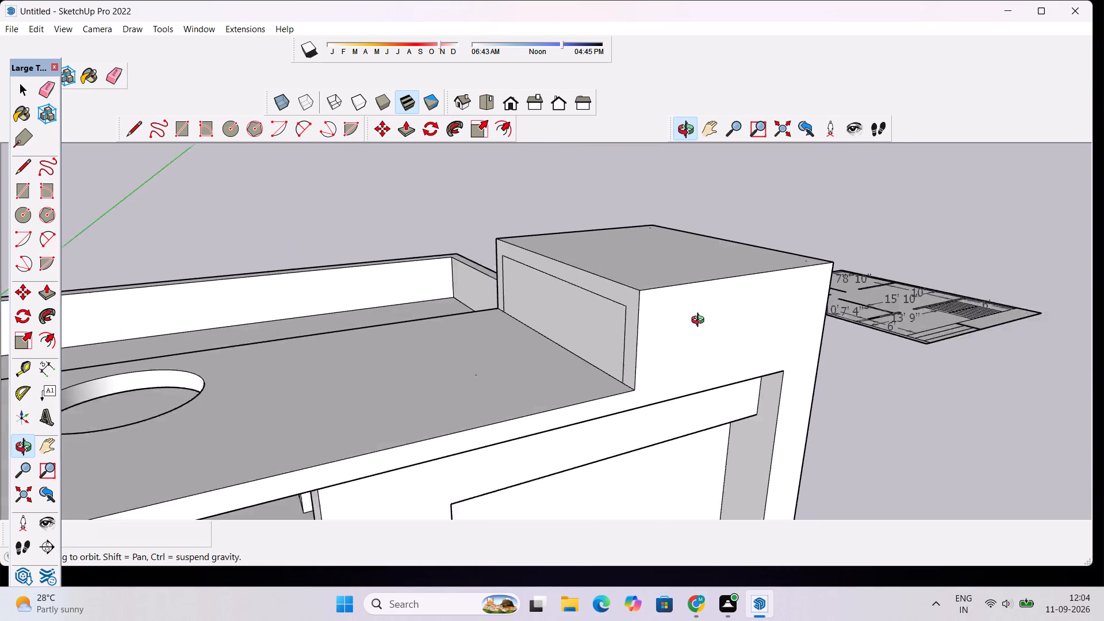
{"action": "left_click_drag", "start_coordinate": [700, 321], "coordinate": [706, 317]}
{"action": "scroll", "coordinate": [674, 316], "scroll_direction": "up", "scroll_amount": 4}
{"action": "scroll", "coordinate": [149, 620], "scroll_direction": "up", "scroll_amount": 1}
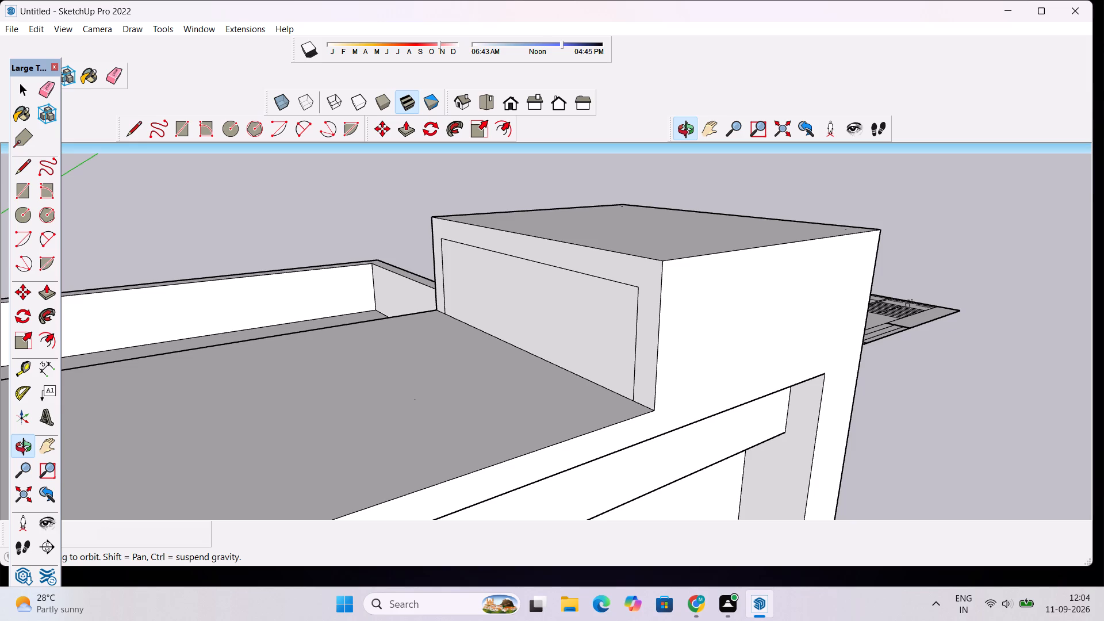
{"action": "left_click_drag", "start_coordinate": [547, 348], "coordinate": [658, 330]}
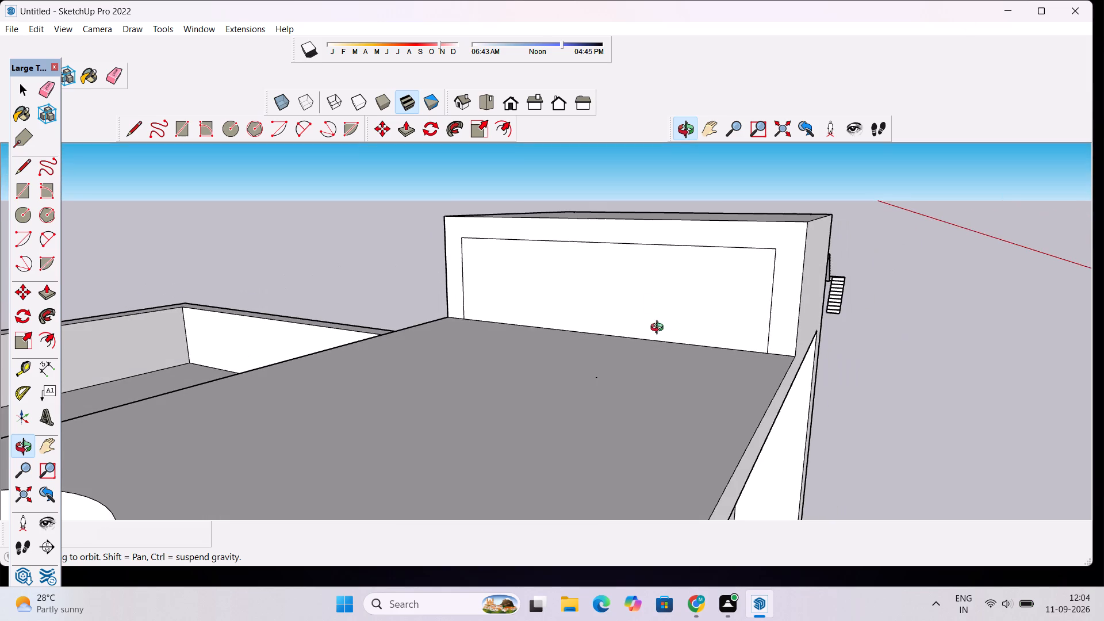
{"action": "key", "text": "e"}
{"action": "left_click_drag", "start_coordinate": [644, 243], "coordinate": [645, 251]}
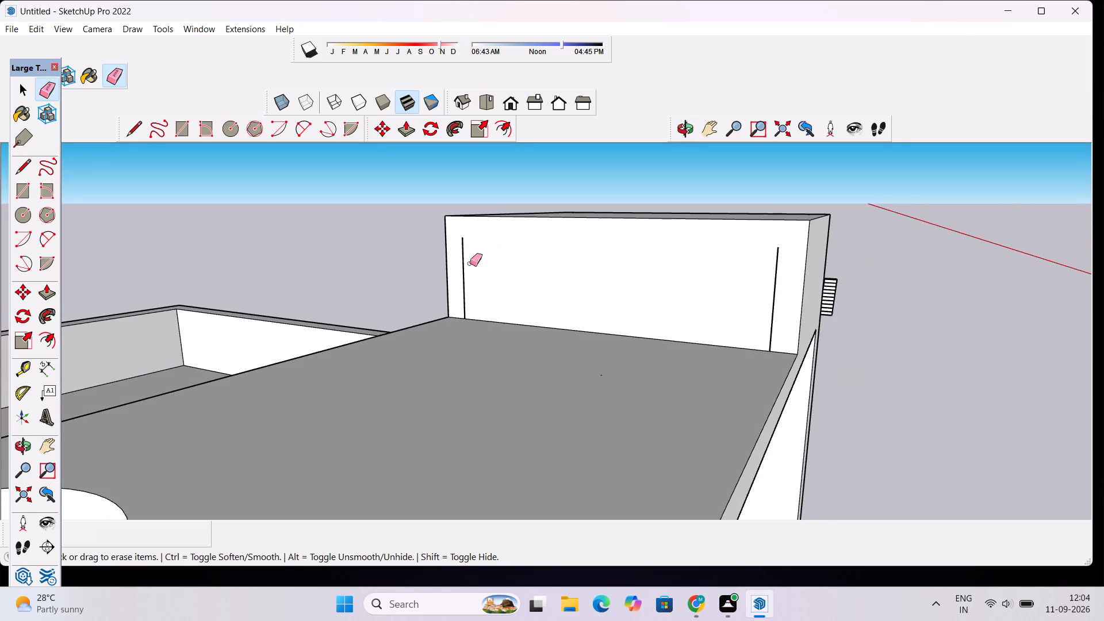
{"action": "left_click_drag", "start_coordinate": [470, 266], "coordinate": [458, 278]}
{"action": "left_click_drag", "start_coordinate": [783, 264], "coordinate": [767, 285]}
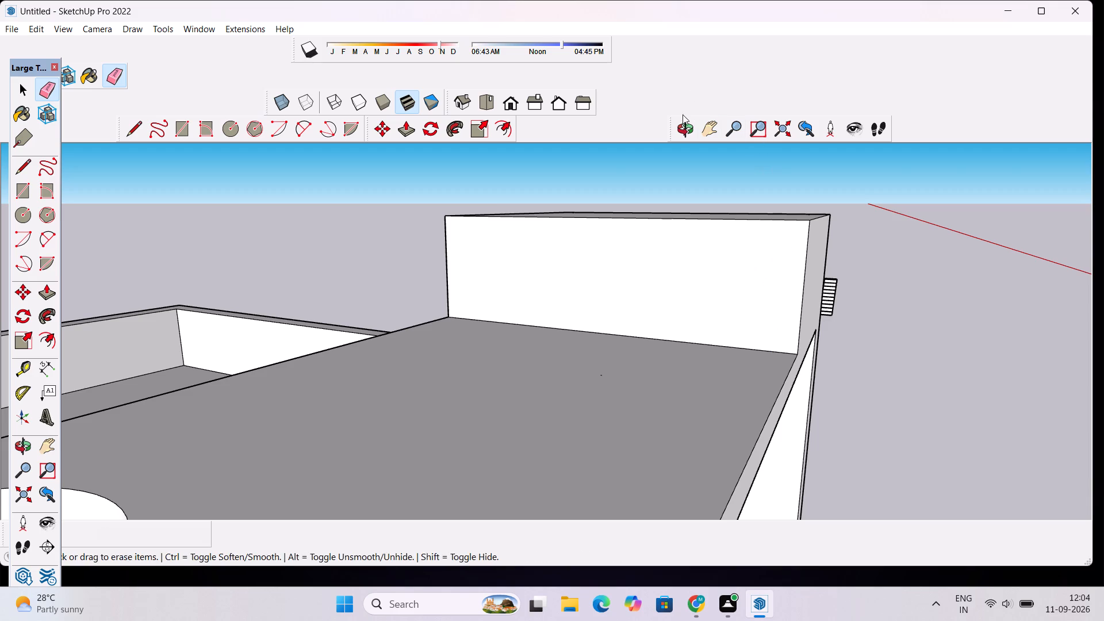
Draw a horizontal line 3" below the top edge across the roof box face overlooking the slab.
{"action": "key", "text": "l"}
{"action": "scroll", "coordinate": [810, 231], "scroll_direction": "up", "scroll_amount": 7}
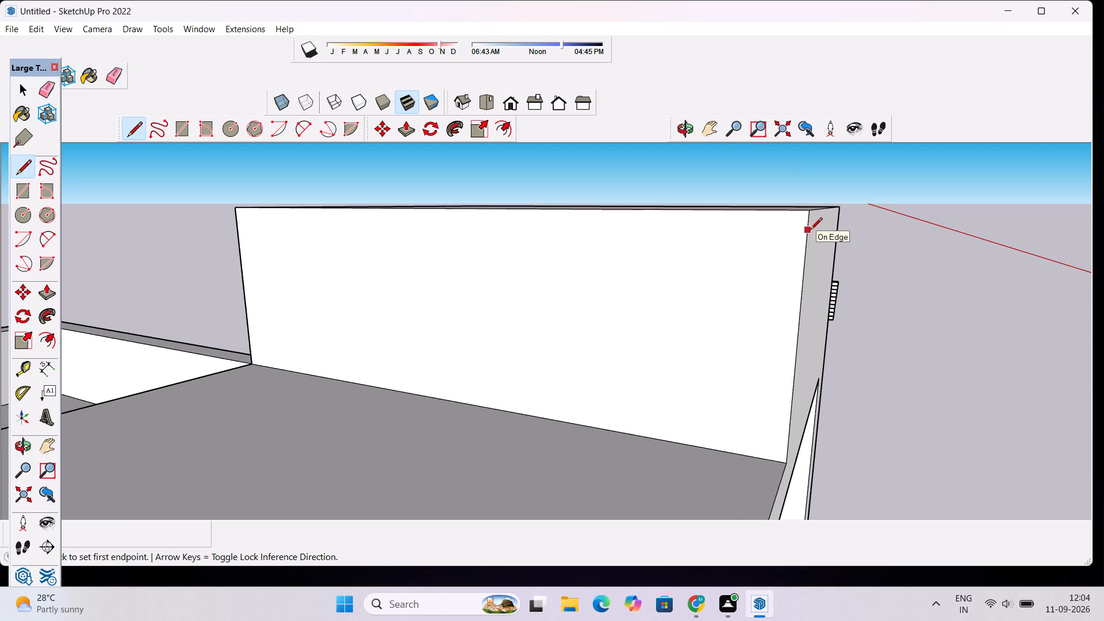
{"action": "scroll", "coordinate": [810, 231], "scroll_direction": "up", "scroll_amount": 1}
{"action": "left_click", "coordinate": [806, 210]}
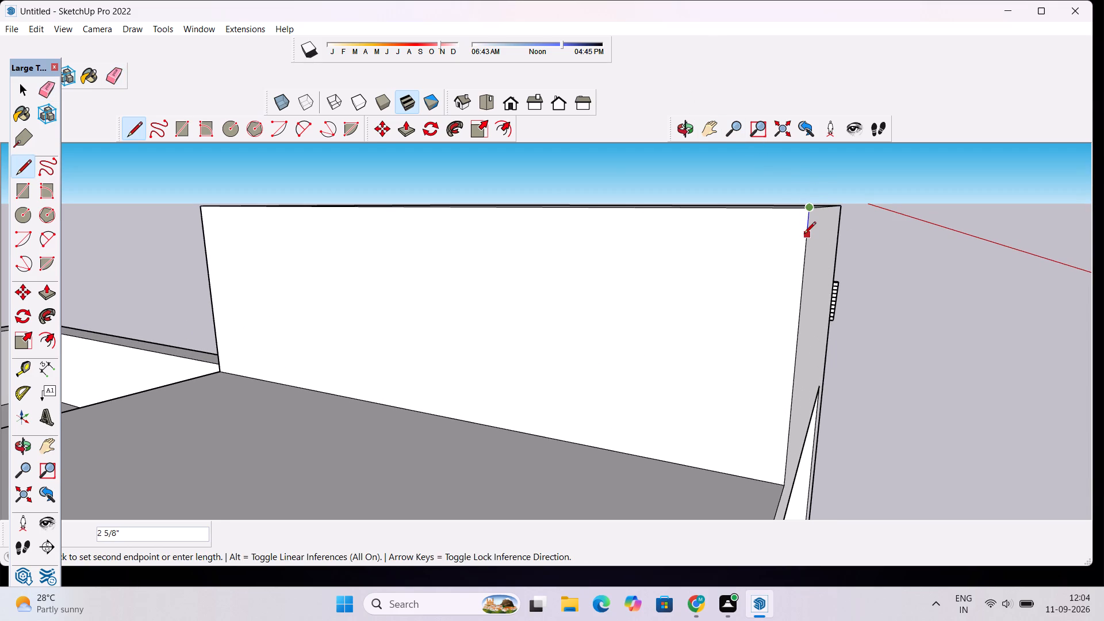
{"action": "type", "text": "3\""}
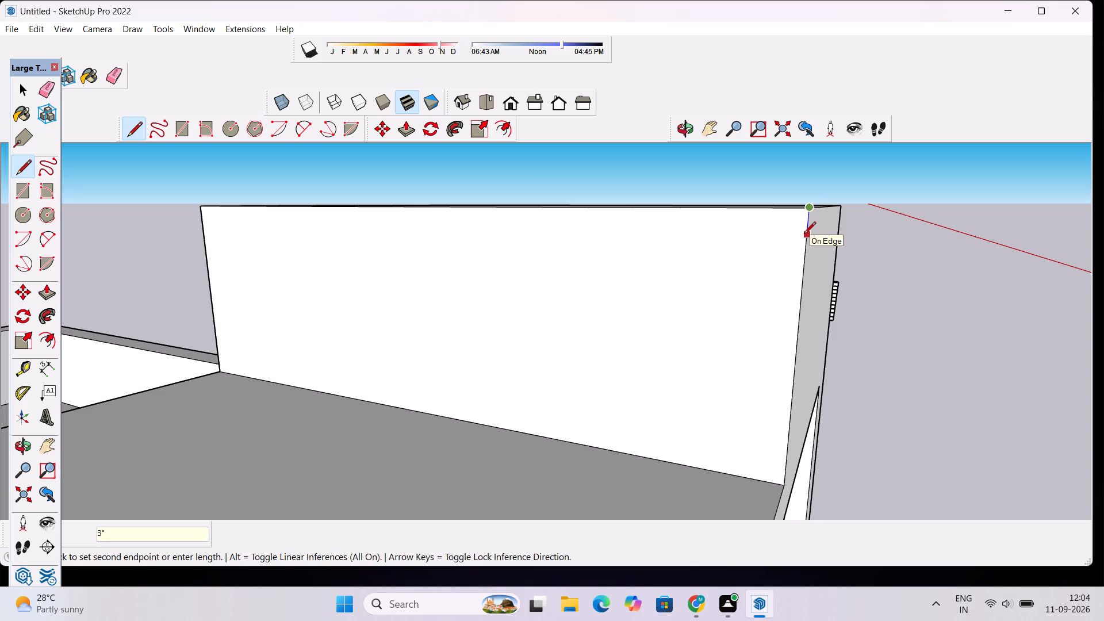
{"action": "key", "text": "Return"}
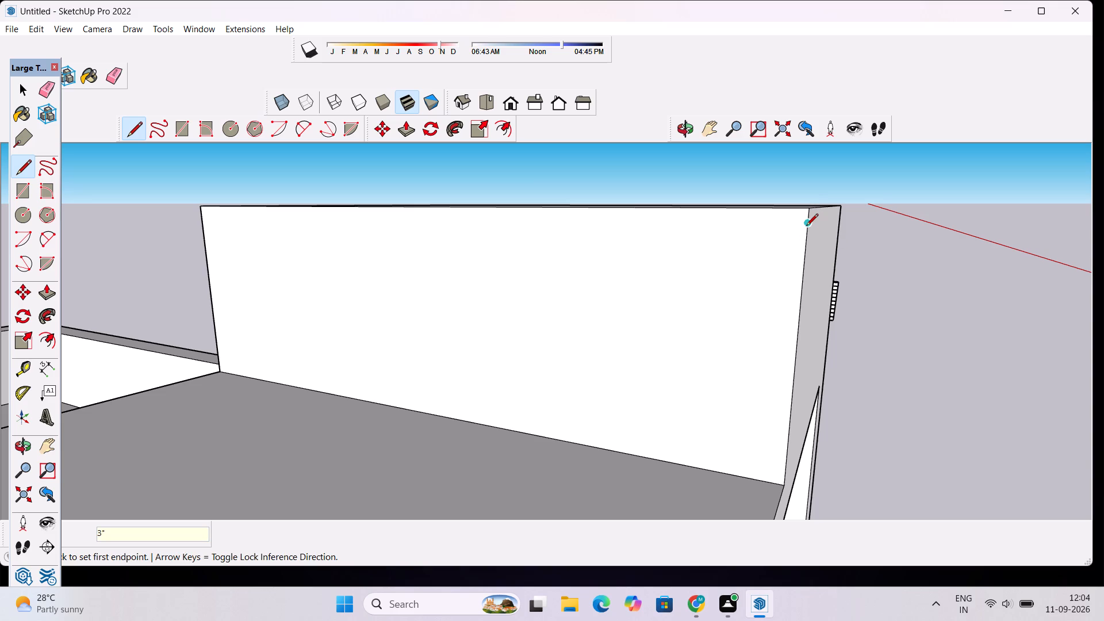
{"action": "left_click", "coordinate": [806, 227]}
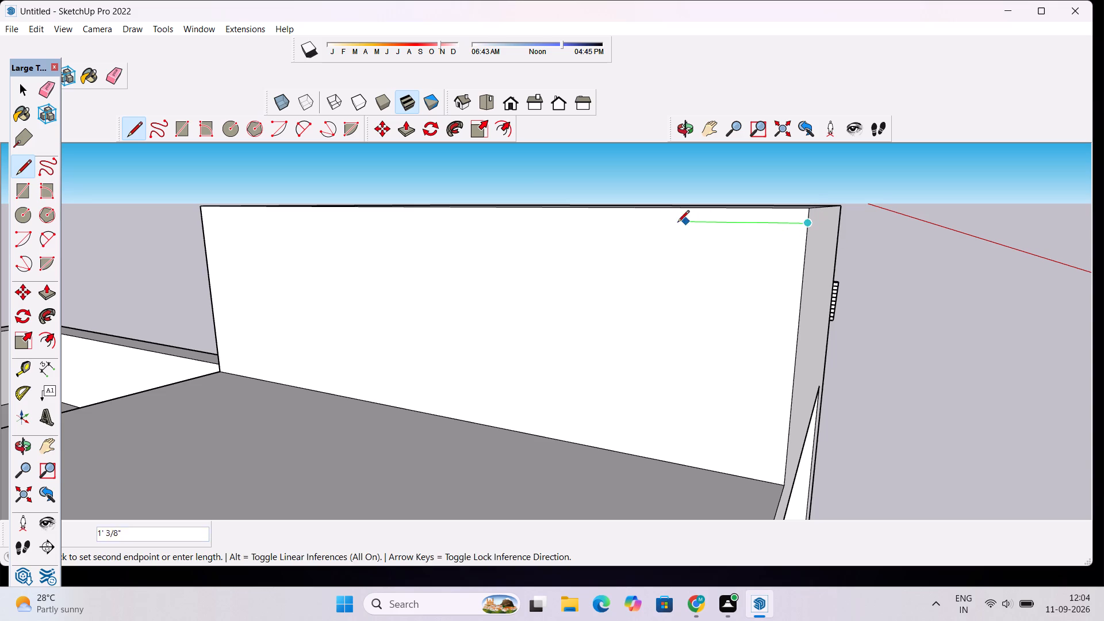
{"action": "scroll", "coordinate": [189, 222], "scroll_direction": "up", "scroll_amount": 5}
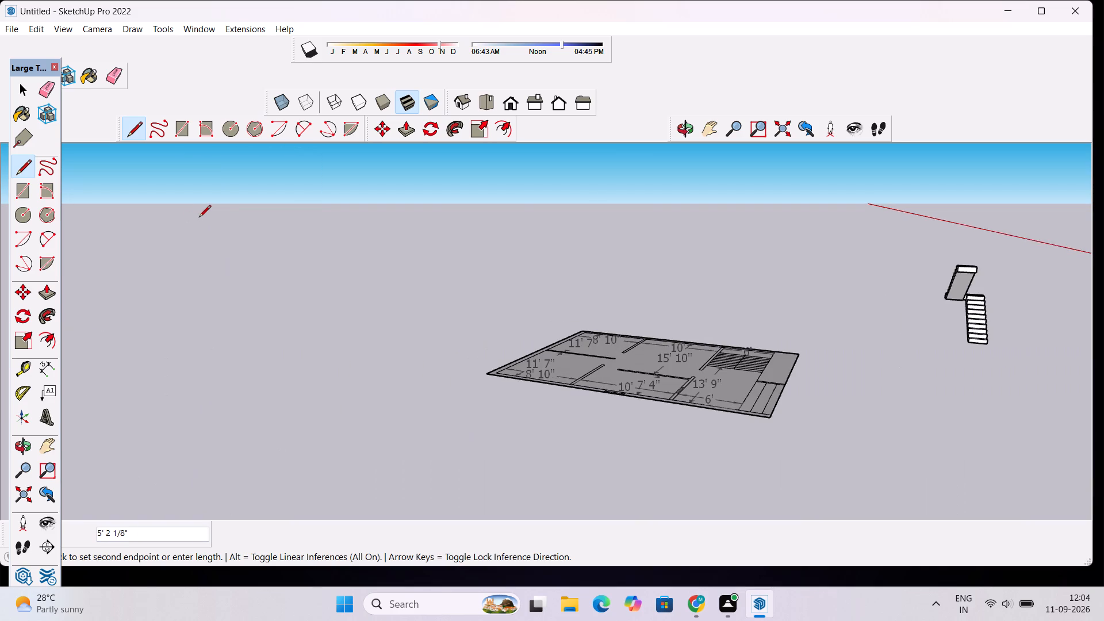
{"action": "scroll", "coordinate": [204, 215], "scroll_direction": "down", "scroll_amount": 5}
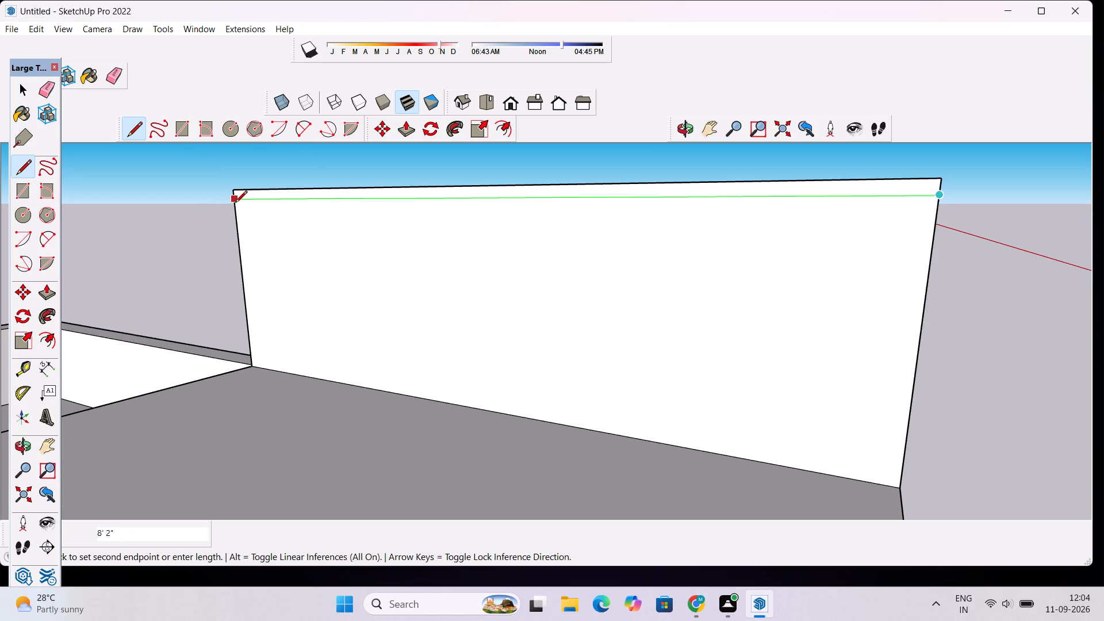
{"action": "left_click", "coordinate": [232, 201]}
{"action": "key", "text": "space"}
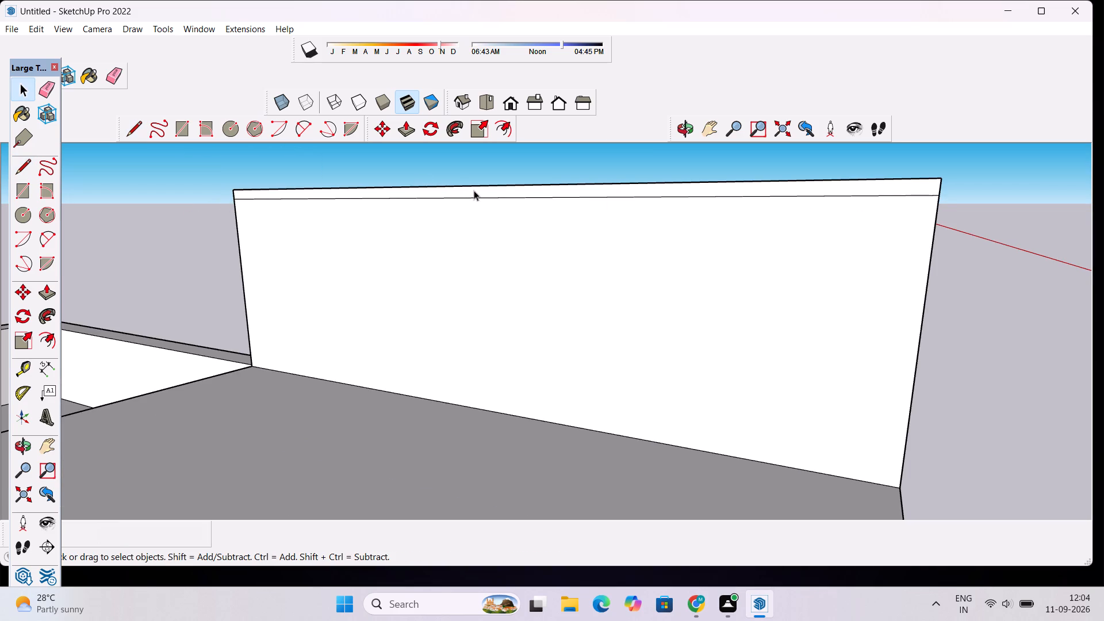
Push/Pull the narrow strip along the top of that roof box face outward 2" as a projecting lip.
{"action": "left_click", "coordinate": [474, 190]}
{"action": "key", "text": "p"}
{"action": "left_click", "coordinate": [474, 191]}
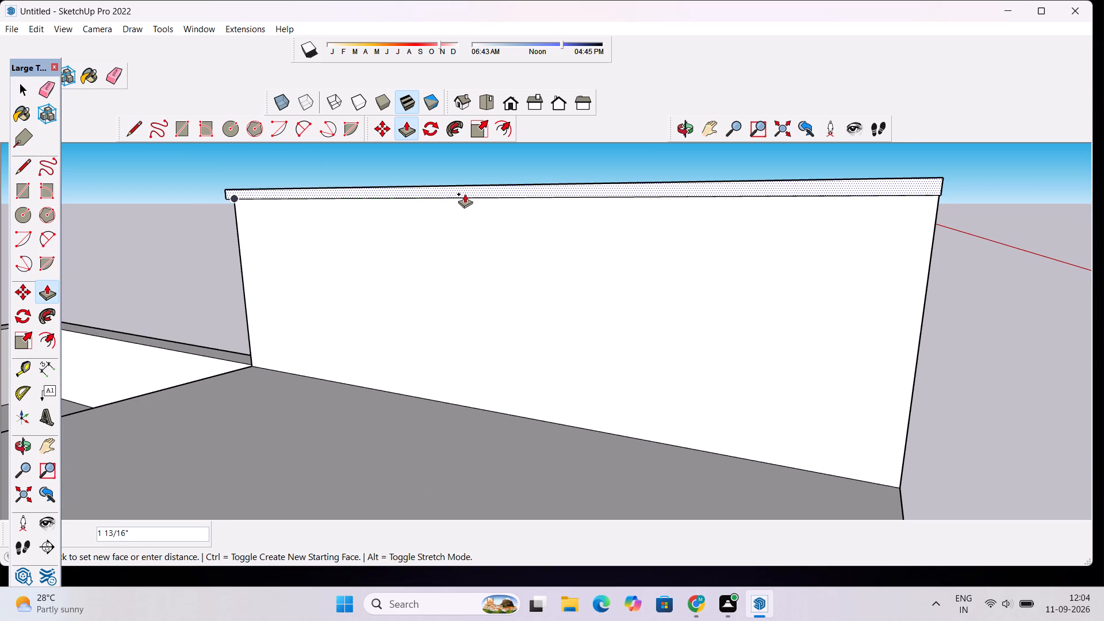
{"action": "scroll", "coordinate": [463, 194], "scroll_direction": "down", "scroll_amount": 3}
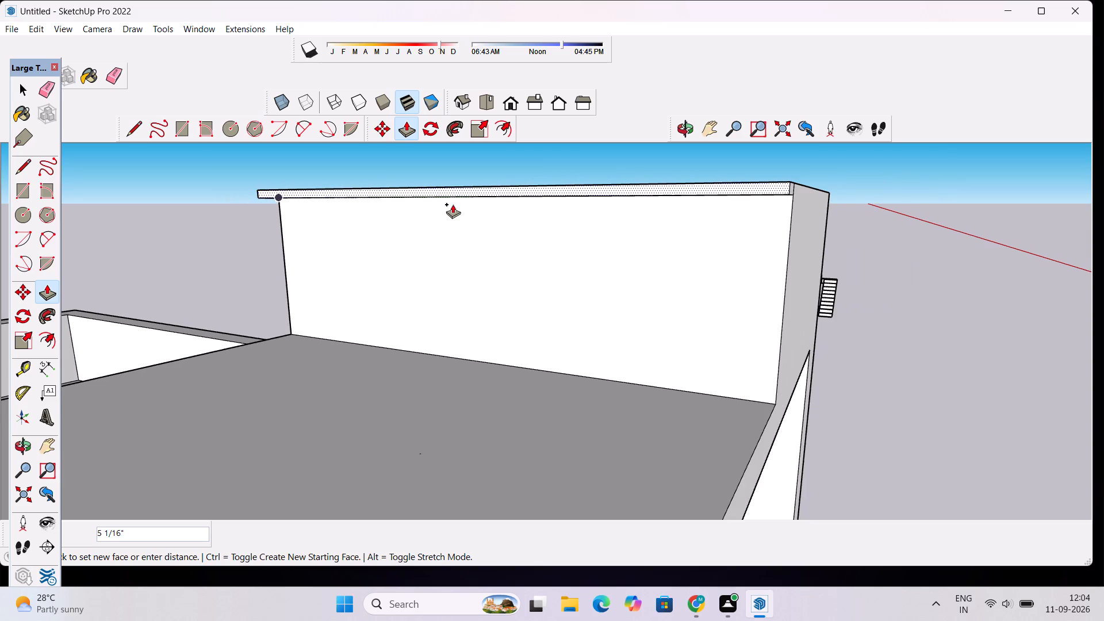
{"action": "type", "text": "2\""}
{"action": "key", "text": "Return"}
Erase the seam line between the projecting lip and the roof box's top face, keeping the top face intact.
{"action": "scroll", "coordinate": [450, 194], "scroll_direction": "down", "scroll_amount": 3}
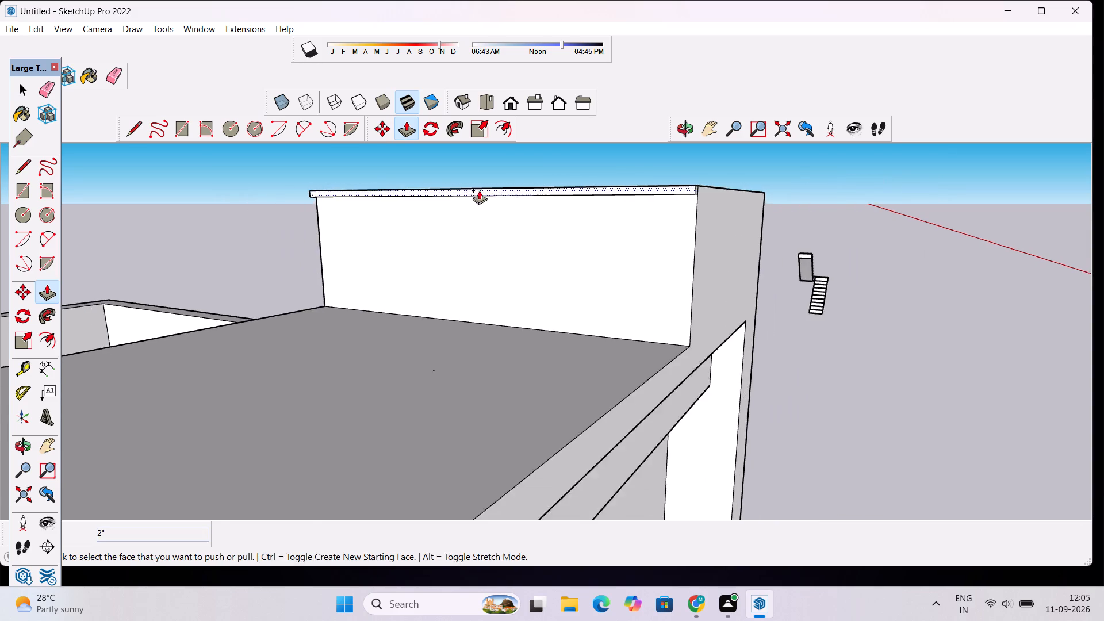
{"action": "scroll", "coordinate": [479, 190], "scroll_direction": "down", "scroll_amount": 2}
{"action": "left_click", "coordinate": [681, 127]}
{"action": "left_click_drag", "start_coordinate": [727, 231], "coordinate": [601, 266]}
{"action": "scroll", "coordinate": [575, 264], "scroll_direction": "down", "scroll_amount": 5}
{"action": "left_click_drag", "start_coordinate": [630, 309], "coordinate": [547, 313]}
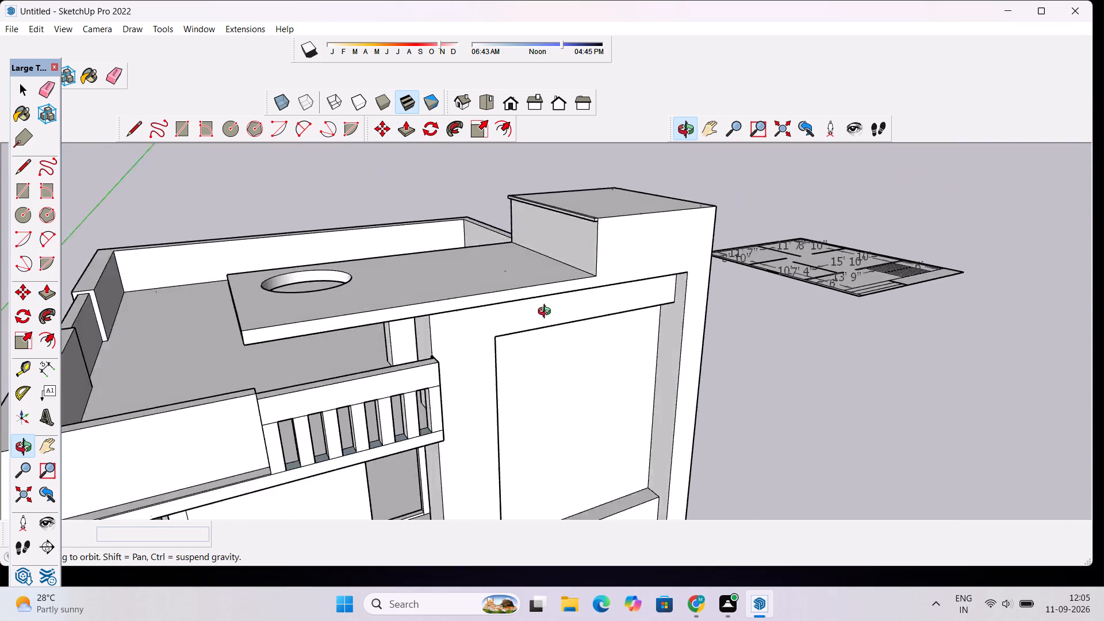
{"action": "left_click_drag", "start_coordinate": [547, 313], "coordinate": [417, 466]}
{"action": "scroll", "coordinate": [554, 290], "scroll_direction": "up", "scroll_amount": 5}
{"action": "scroll", "coordinate": [462, 340], "scroll_direction": "up", "scroll_amount": 4}
{"action": "left_click_drag", "start_coordinate": [488, 398], "coordinate": [511, 366]}
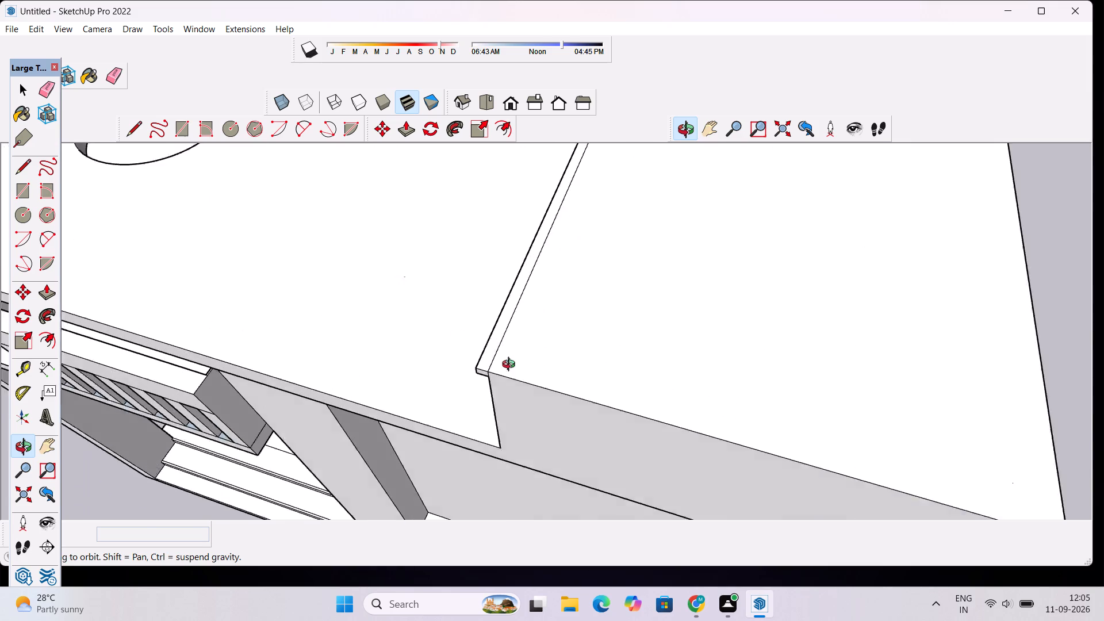
{"action": "left_click_drag", "start_coordinate": [511, 366], "coordinate": [523, 339]}
{"action": "scroll", "coordinate": [539, 260], "scroll_direction": "up", "scroll_amount": 3}
{"action": "key", "text": "e"}
{"action": "left_click", "coordinate": [528, 243]}
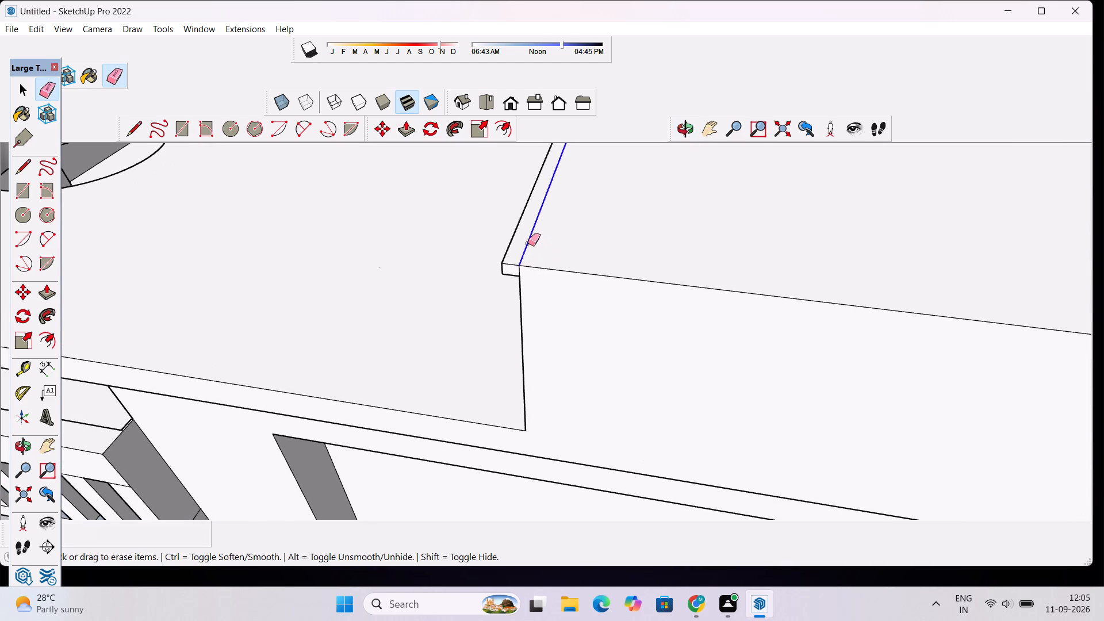
{"action": "left_click", "coordinate": [512, 262]}
{"action": "left_click", "coordinate": [512, 265]}
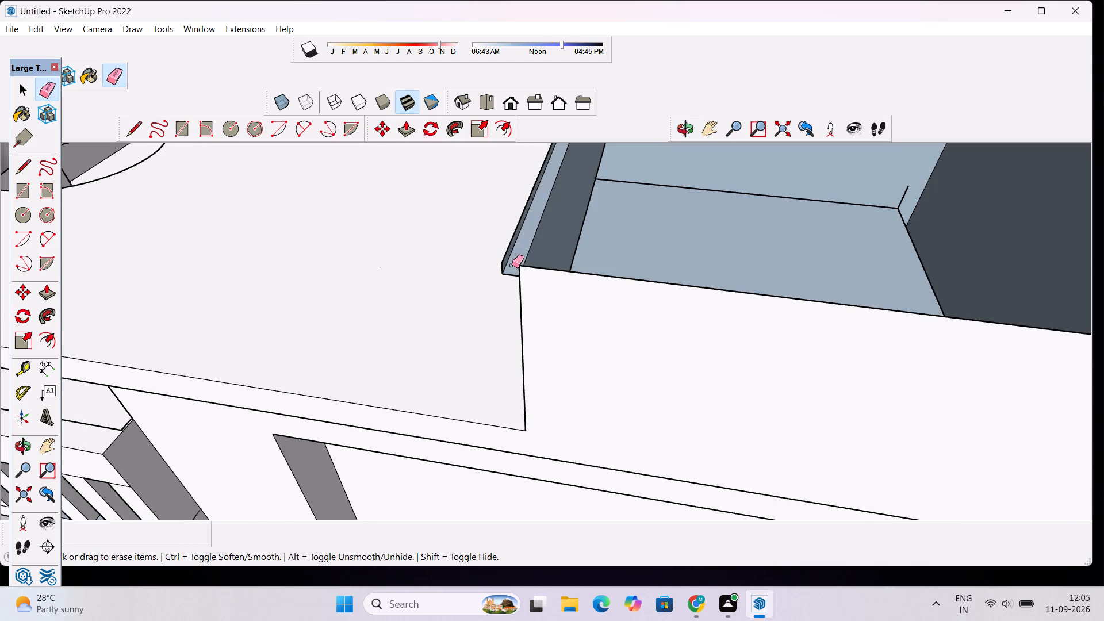
{"action": "key", "text": "ctrl+z"}
{"action": "scroll", "coordinate": [524, 260], "scroll_direction": "down", "scroll_amount": 6}
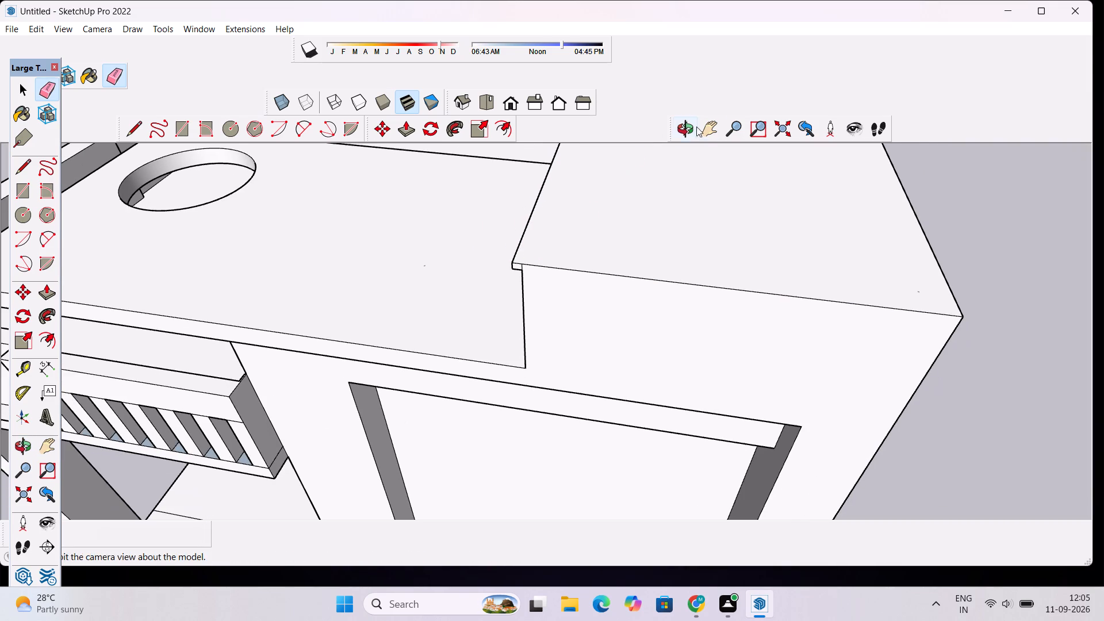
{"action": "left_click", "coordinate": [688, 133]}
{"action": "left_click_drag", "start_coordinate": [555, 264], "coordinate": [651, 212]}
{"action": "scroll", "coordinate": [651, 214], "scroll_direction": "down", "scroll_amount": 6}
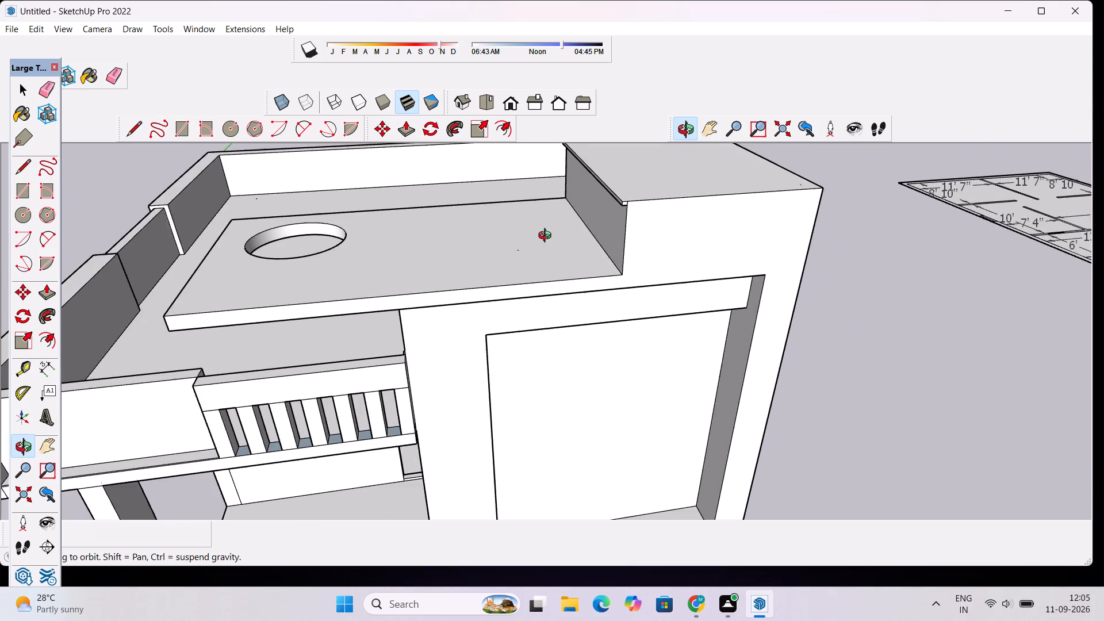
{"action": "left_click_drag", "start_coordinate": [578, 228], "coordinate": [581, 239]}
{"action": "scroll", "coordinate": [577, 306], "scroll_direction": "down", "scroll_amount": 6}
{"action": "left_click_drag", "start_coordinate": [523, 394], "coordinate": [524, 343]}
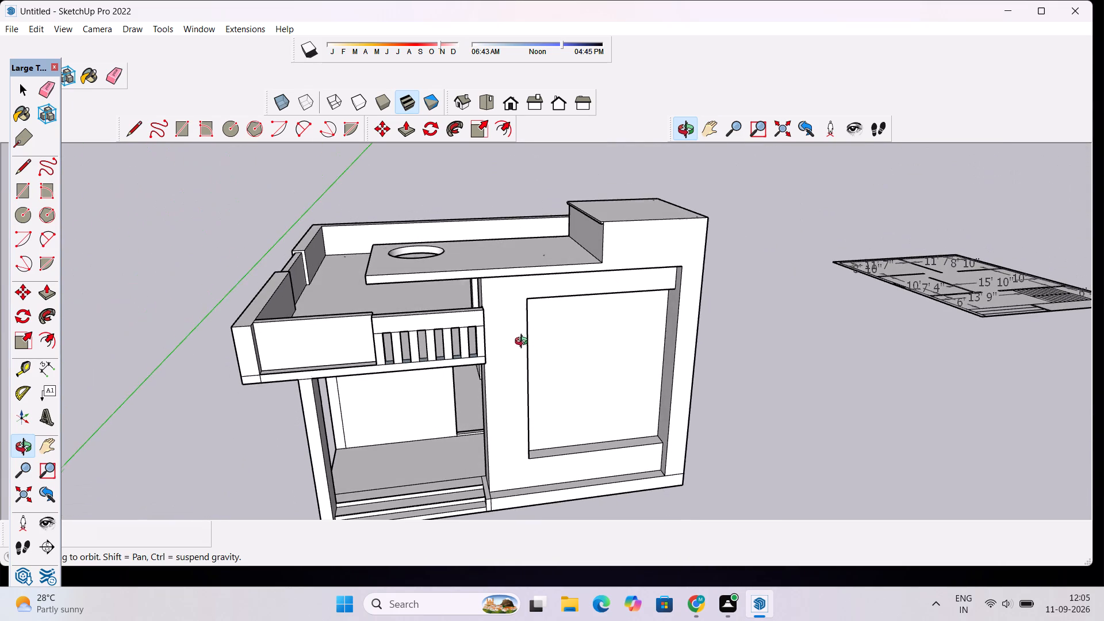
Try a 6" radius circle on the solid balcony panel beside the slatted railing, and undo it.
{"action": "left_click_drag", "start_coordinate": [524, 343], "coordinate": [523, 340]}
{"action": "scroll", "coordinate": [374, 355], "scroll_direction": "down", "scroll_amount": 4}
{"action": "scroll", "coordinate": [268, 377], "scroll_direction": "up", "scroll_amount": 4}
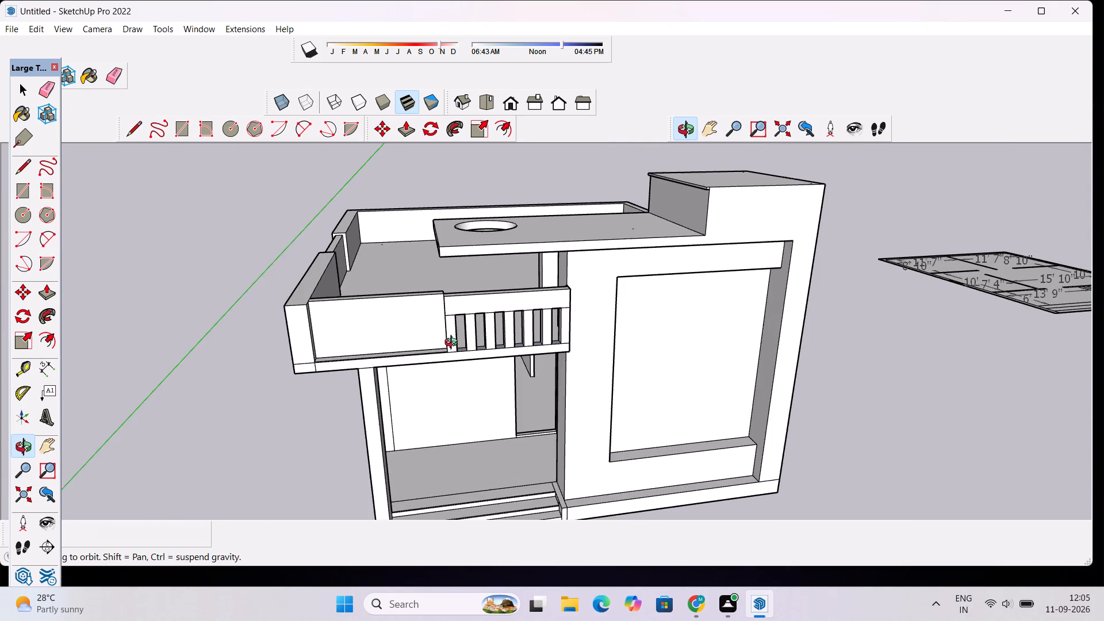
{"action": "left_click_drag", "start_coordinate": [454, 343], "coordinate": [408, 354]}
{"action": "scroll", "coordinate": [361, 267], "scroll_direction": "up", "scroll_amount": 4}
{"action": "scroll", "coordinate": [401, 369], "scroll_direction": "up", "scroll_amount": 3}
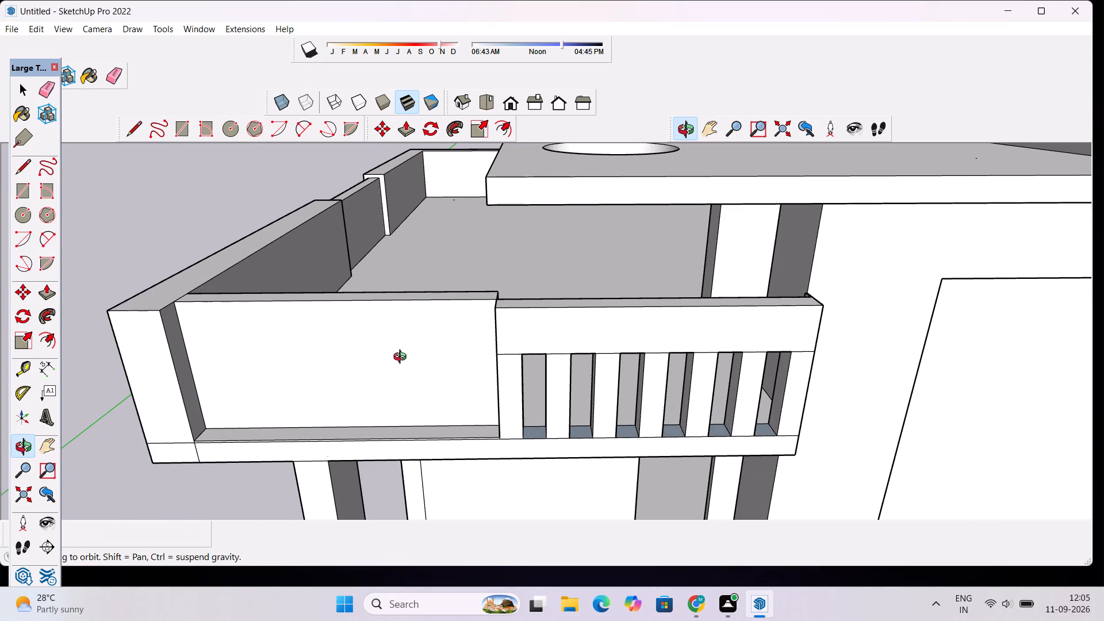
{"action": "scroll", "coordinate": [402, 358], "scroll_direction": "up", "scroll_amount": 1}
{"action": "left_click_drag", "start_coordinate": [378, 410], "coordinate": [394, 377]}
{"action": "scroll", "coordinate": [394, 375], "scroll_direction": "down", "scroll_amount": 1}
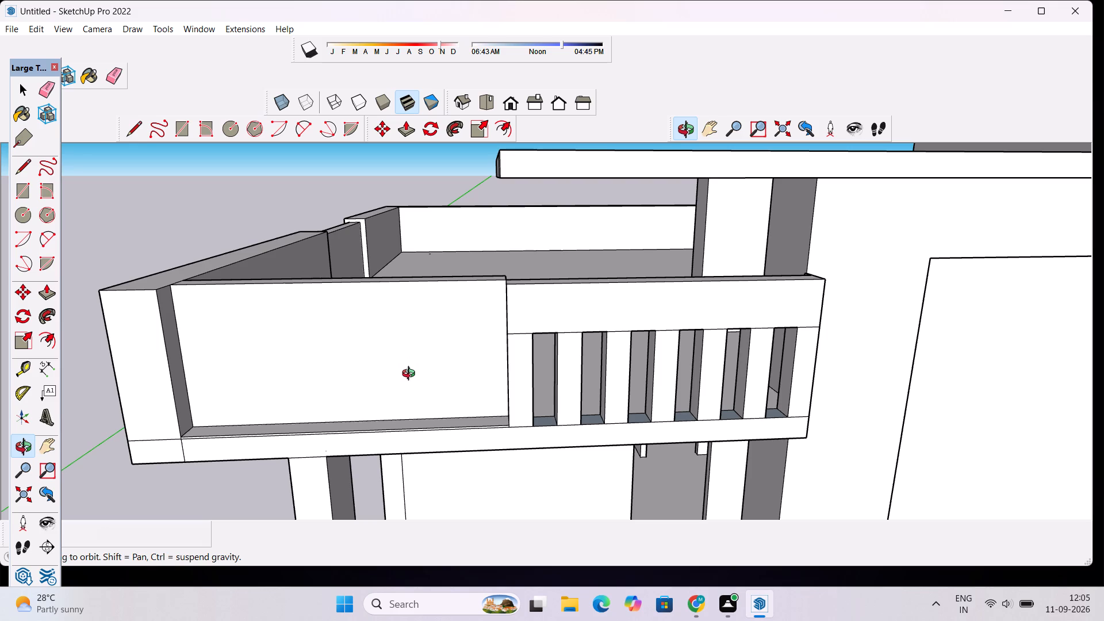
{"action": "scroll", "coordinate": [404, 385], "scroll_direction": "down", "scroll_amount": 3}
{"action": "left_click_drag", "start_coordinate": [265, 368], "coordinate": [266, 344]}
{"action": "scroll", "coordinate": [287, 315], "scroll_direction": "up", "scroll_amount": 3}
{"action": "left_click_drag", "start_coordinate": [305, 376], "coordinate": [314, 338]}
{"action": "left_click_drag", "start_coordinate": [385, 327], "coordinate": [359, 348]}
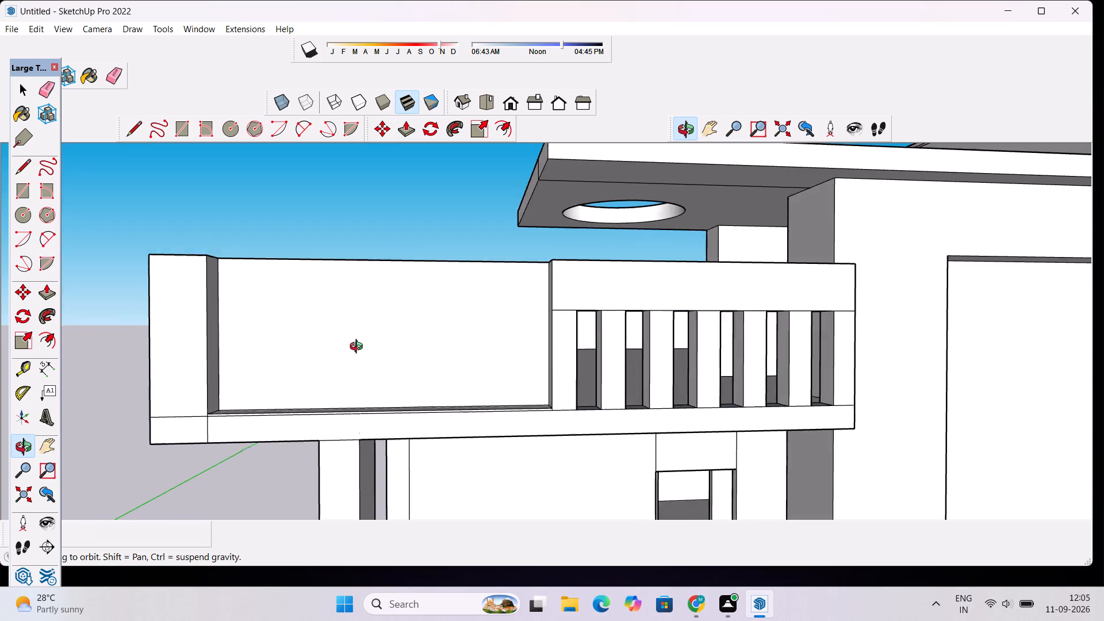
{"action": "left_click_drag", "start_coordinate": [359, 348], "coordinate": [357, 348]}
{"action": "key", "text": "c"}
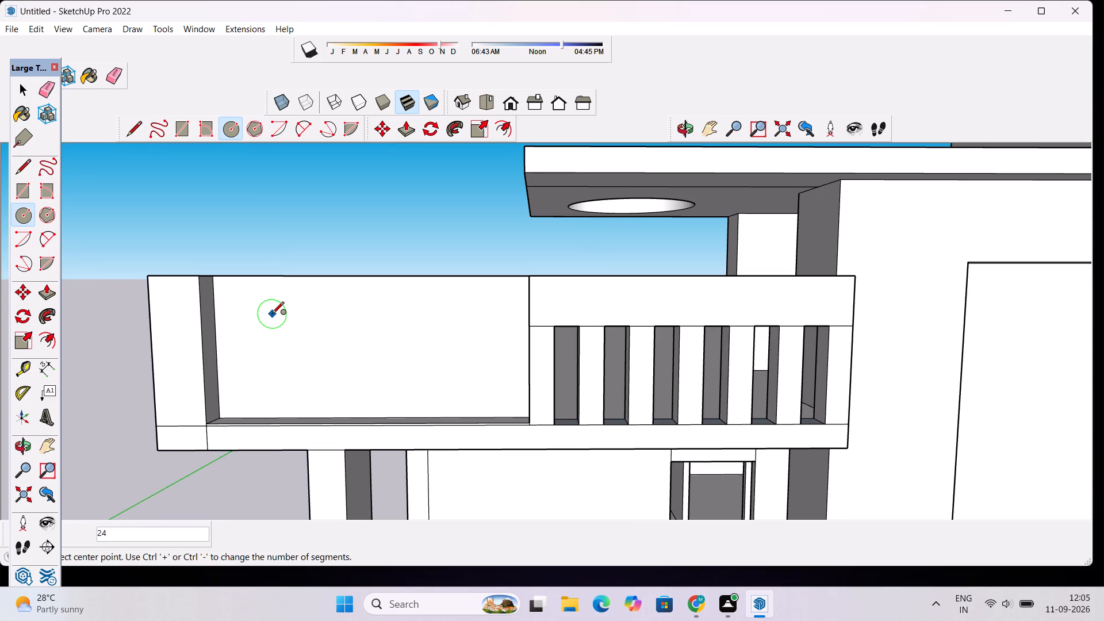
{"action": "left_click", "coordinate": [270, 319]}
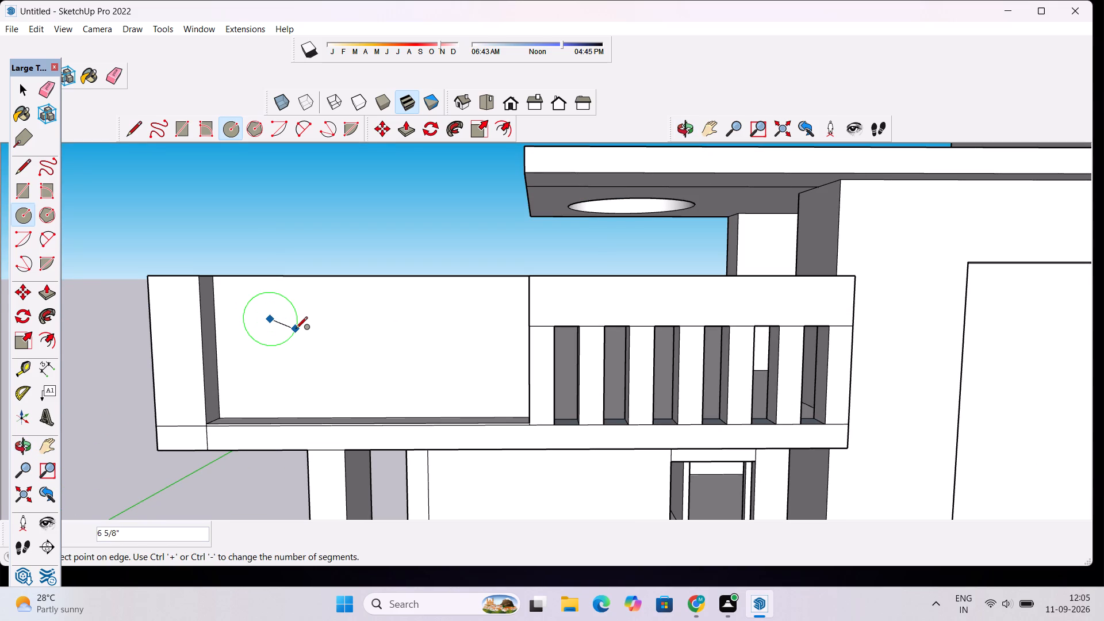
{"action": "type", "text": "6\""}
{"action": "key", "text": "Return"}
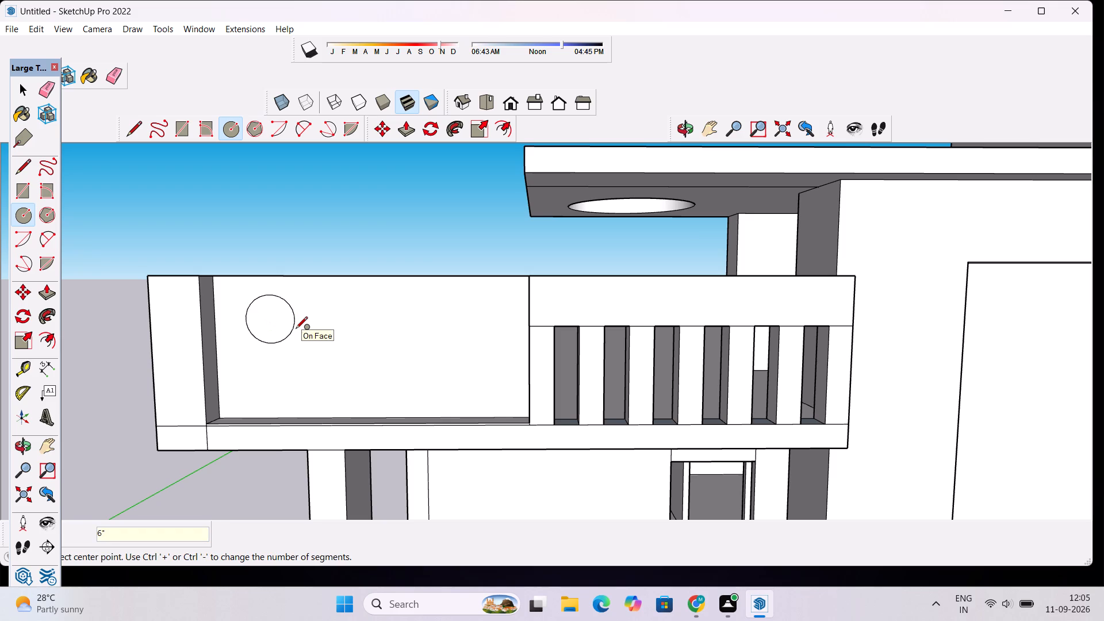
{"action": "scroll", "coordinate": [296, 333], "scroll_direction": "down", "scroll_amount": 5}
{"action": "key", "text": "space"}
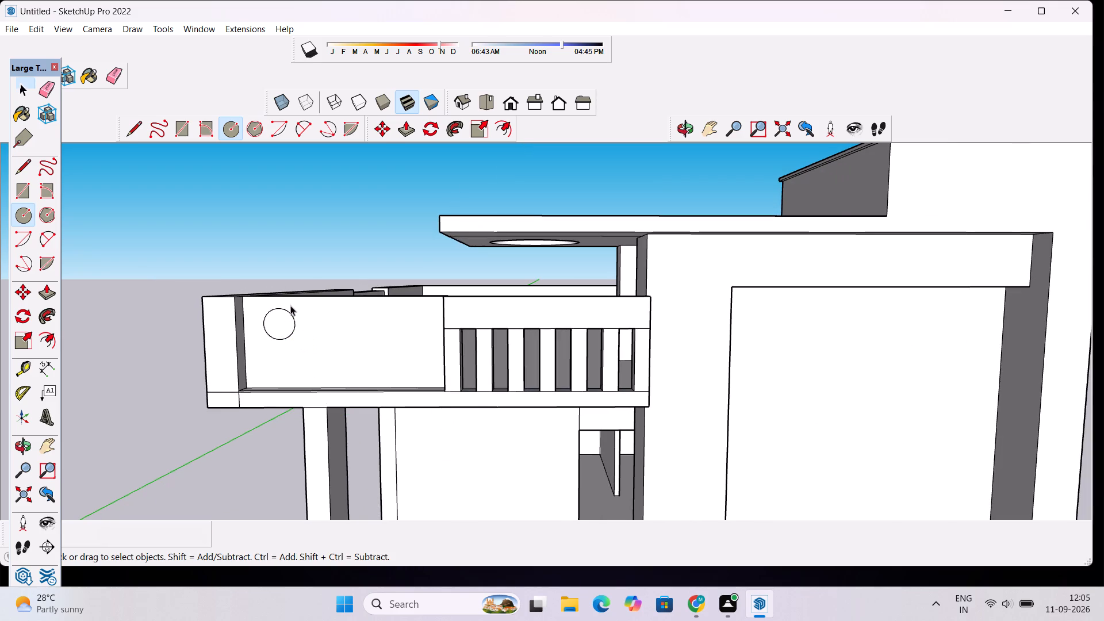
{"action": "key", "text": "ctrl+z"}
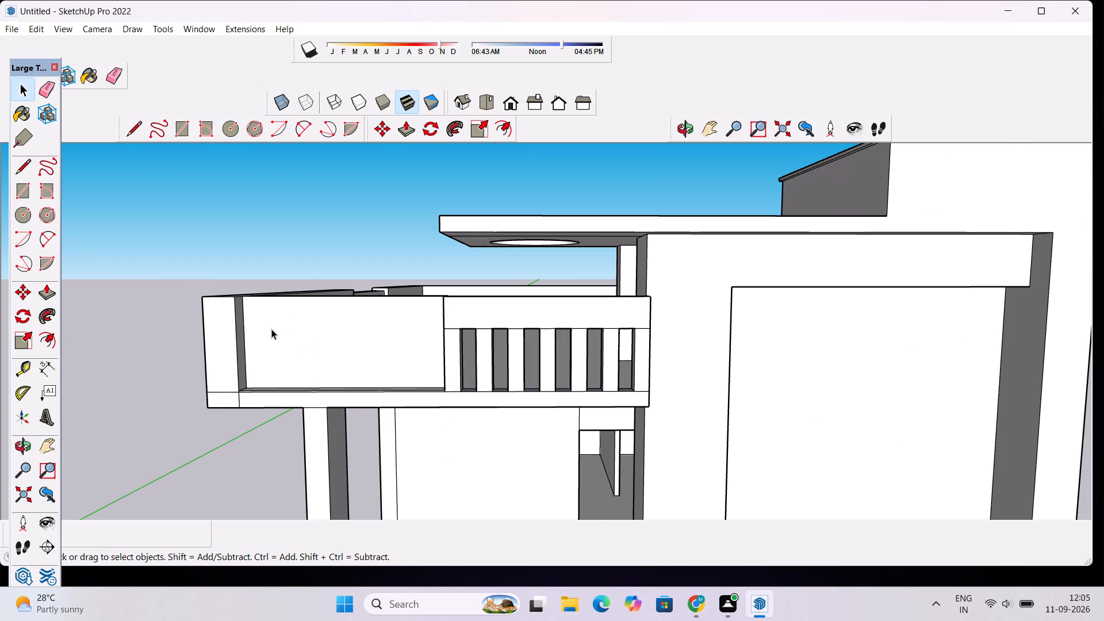
Draw a circle of 5" radius near the upper outer corner of the solid balcony panel beside the railing.
{"action": "key", "text": "c"}
{"action": "left_click", "coordinate": [275, 329]}
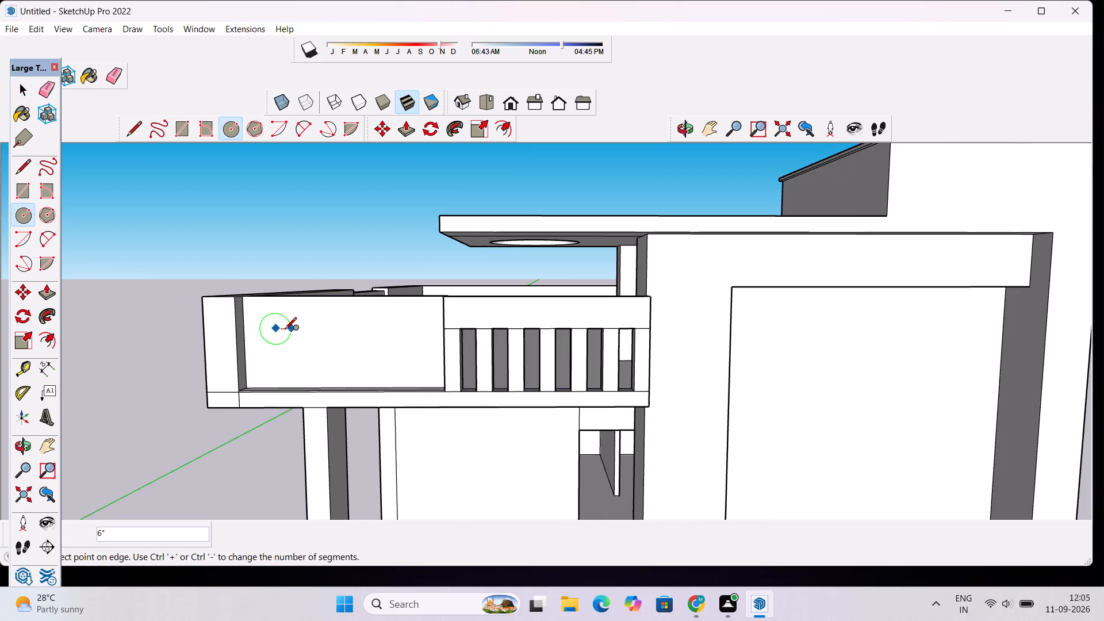
{"action": "type", "text": "5\""}
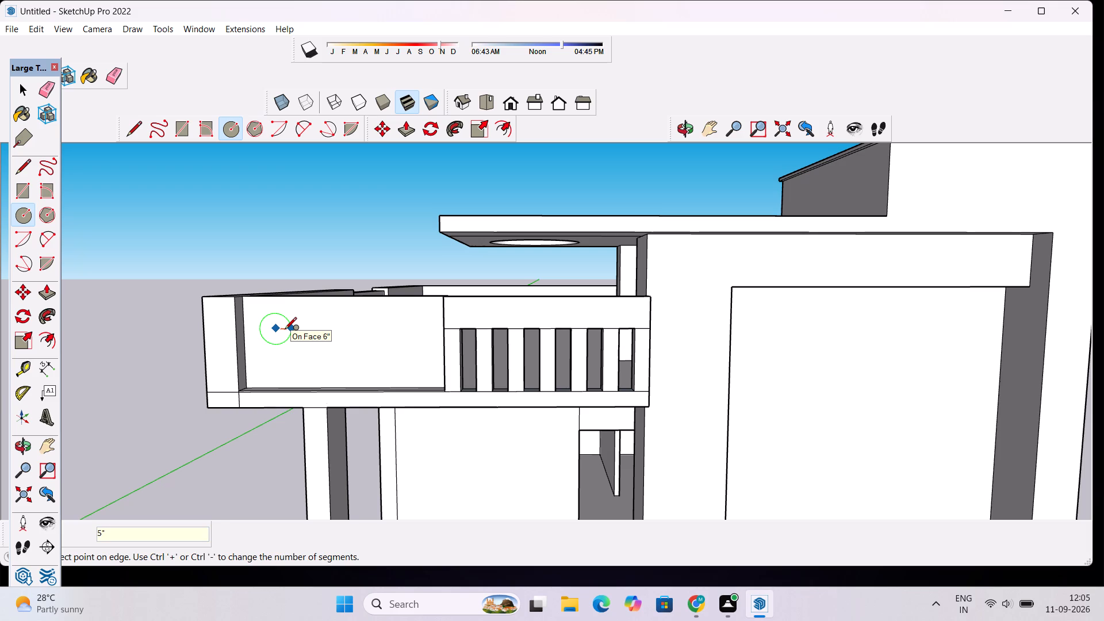
{"action": "key", "text": "Return"}
{"action": "key", "text": "space"}
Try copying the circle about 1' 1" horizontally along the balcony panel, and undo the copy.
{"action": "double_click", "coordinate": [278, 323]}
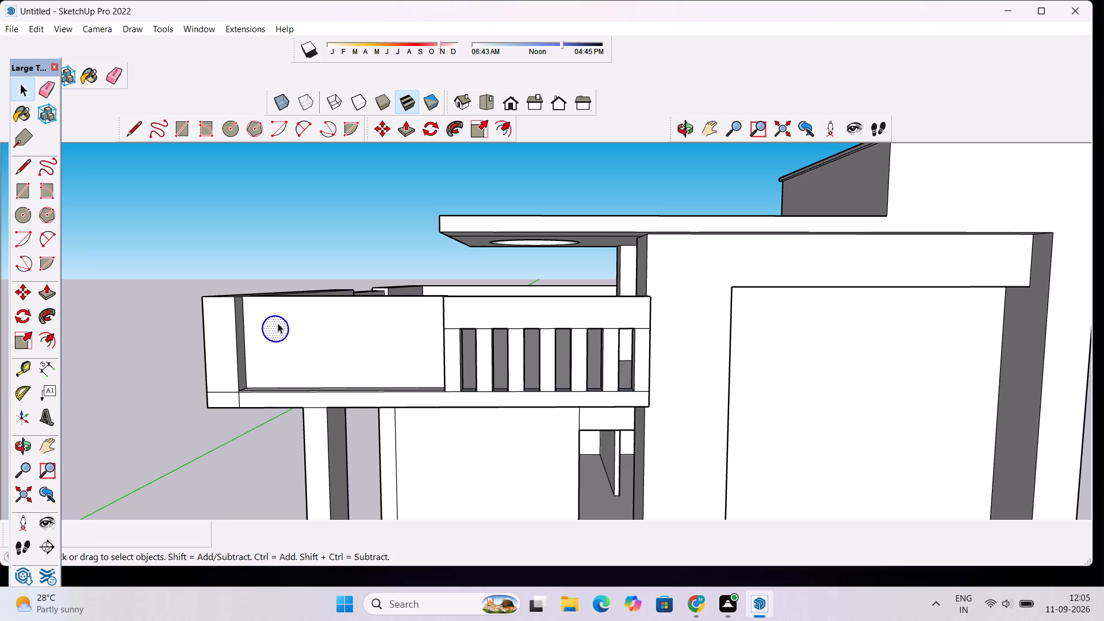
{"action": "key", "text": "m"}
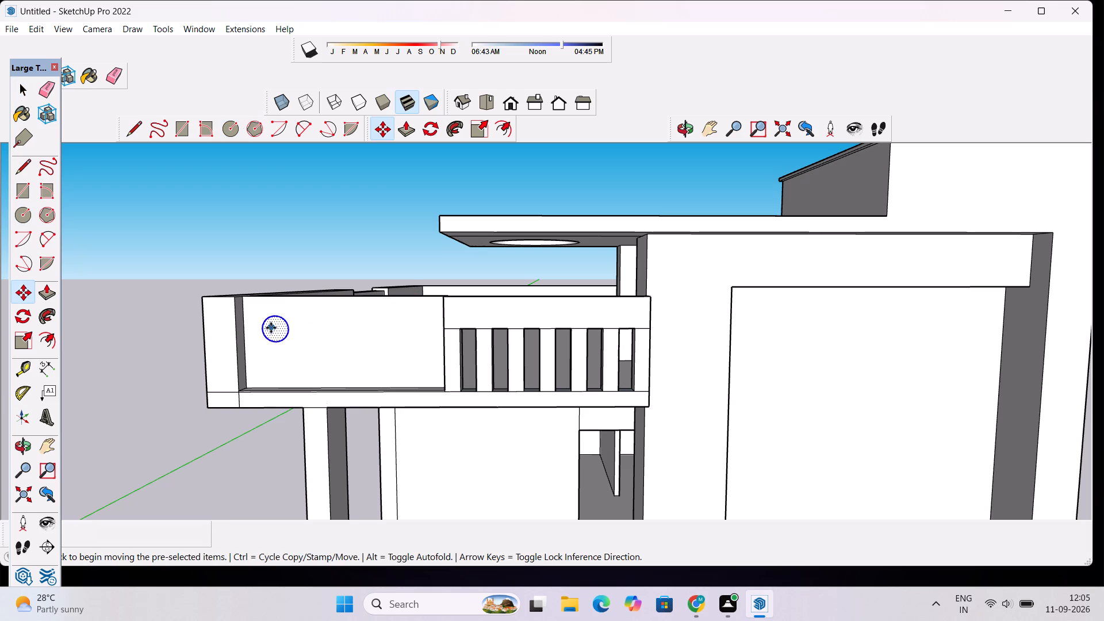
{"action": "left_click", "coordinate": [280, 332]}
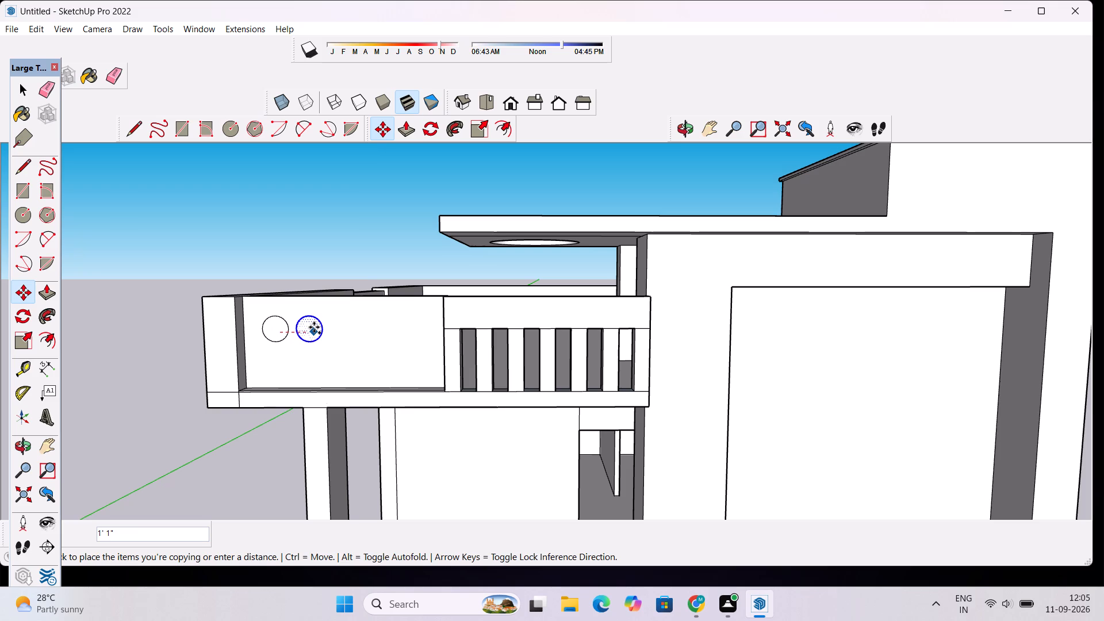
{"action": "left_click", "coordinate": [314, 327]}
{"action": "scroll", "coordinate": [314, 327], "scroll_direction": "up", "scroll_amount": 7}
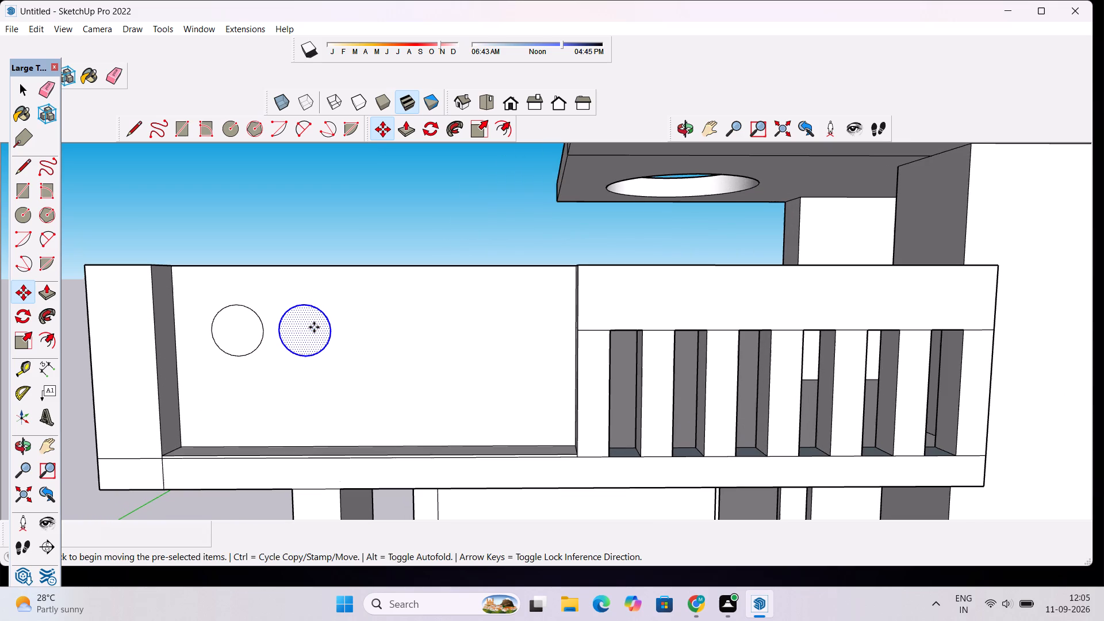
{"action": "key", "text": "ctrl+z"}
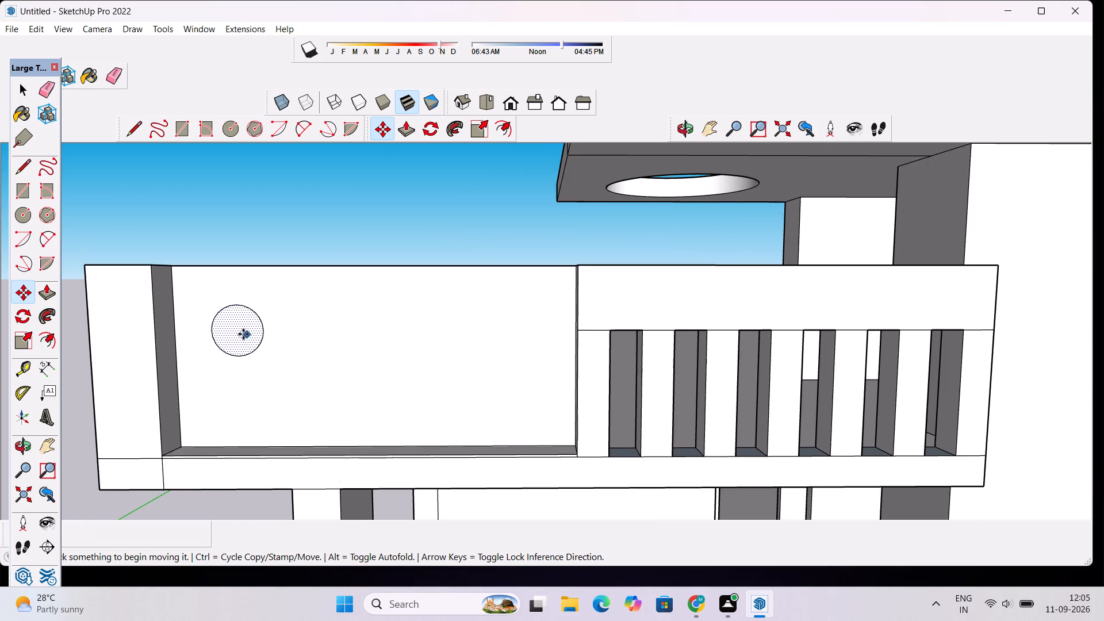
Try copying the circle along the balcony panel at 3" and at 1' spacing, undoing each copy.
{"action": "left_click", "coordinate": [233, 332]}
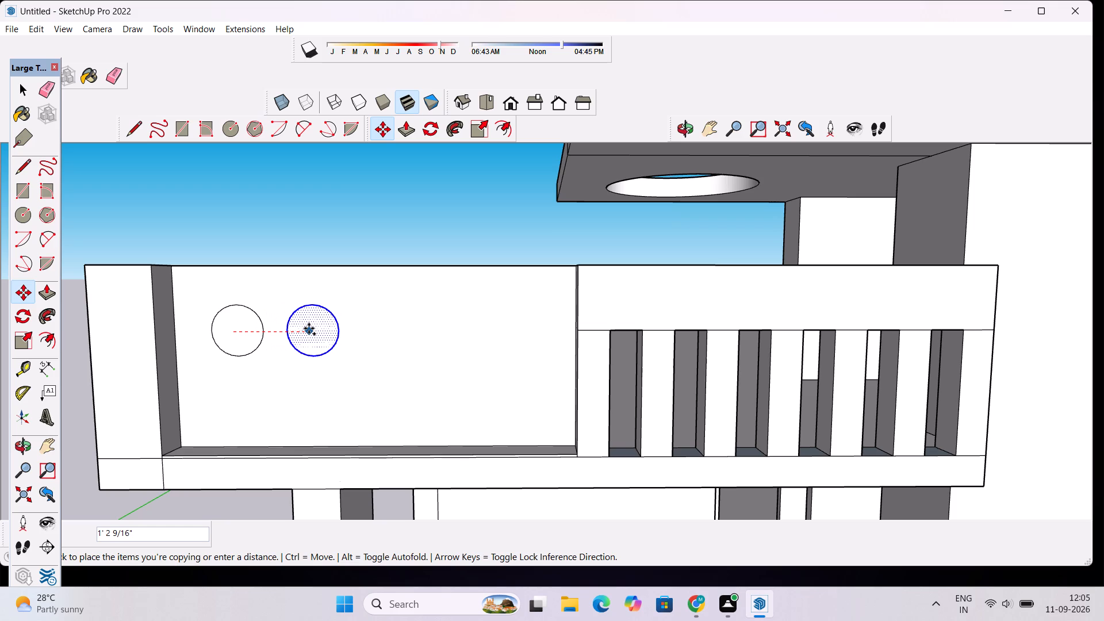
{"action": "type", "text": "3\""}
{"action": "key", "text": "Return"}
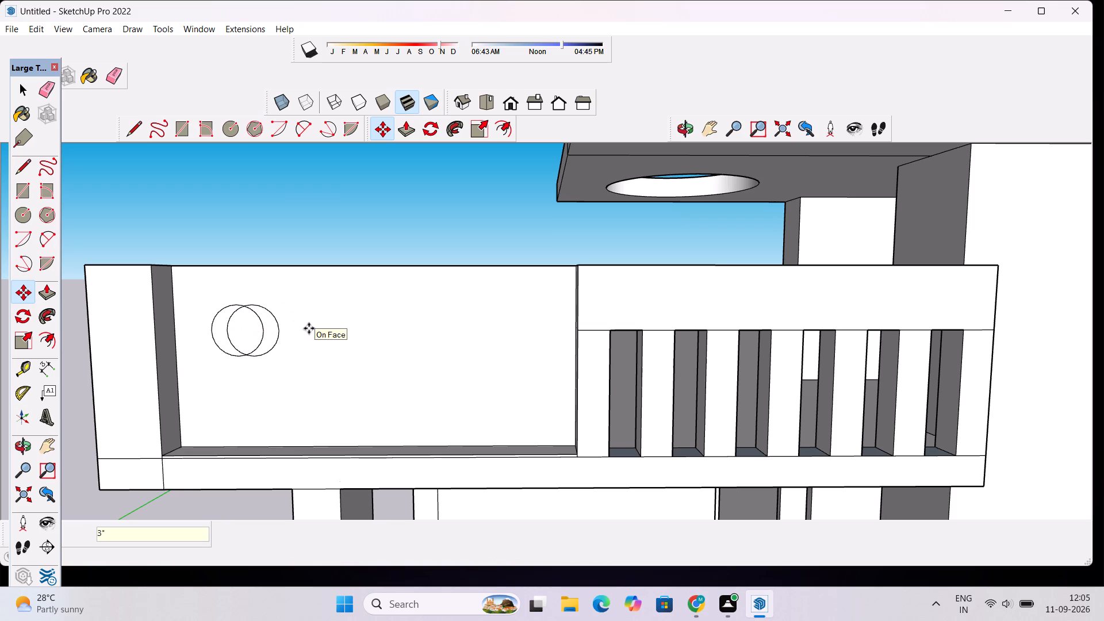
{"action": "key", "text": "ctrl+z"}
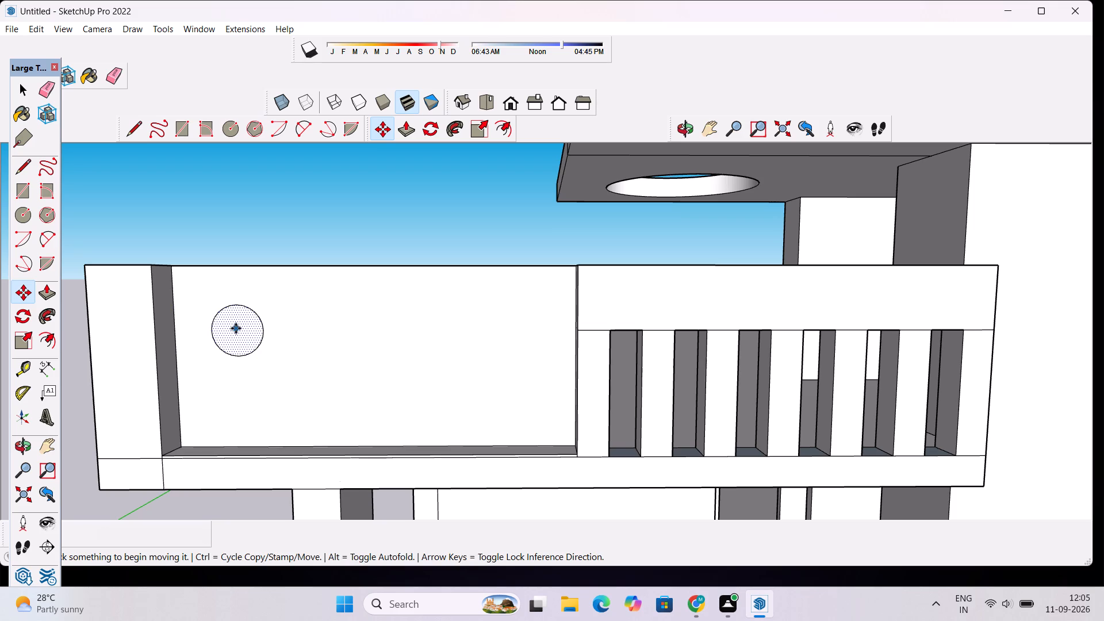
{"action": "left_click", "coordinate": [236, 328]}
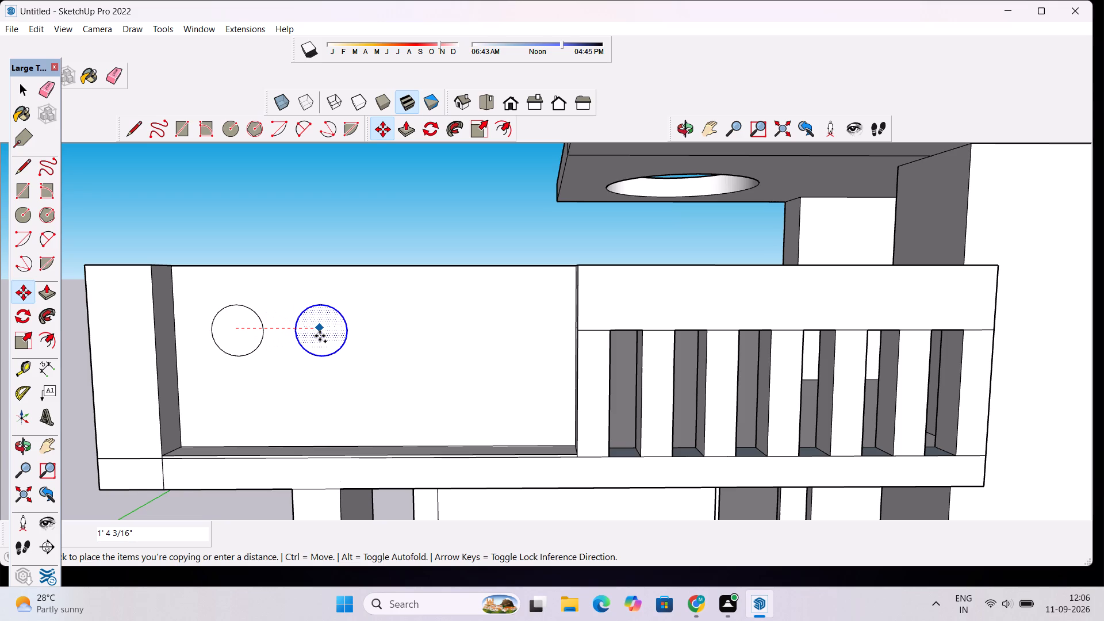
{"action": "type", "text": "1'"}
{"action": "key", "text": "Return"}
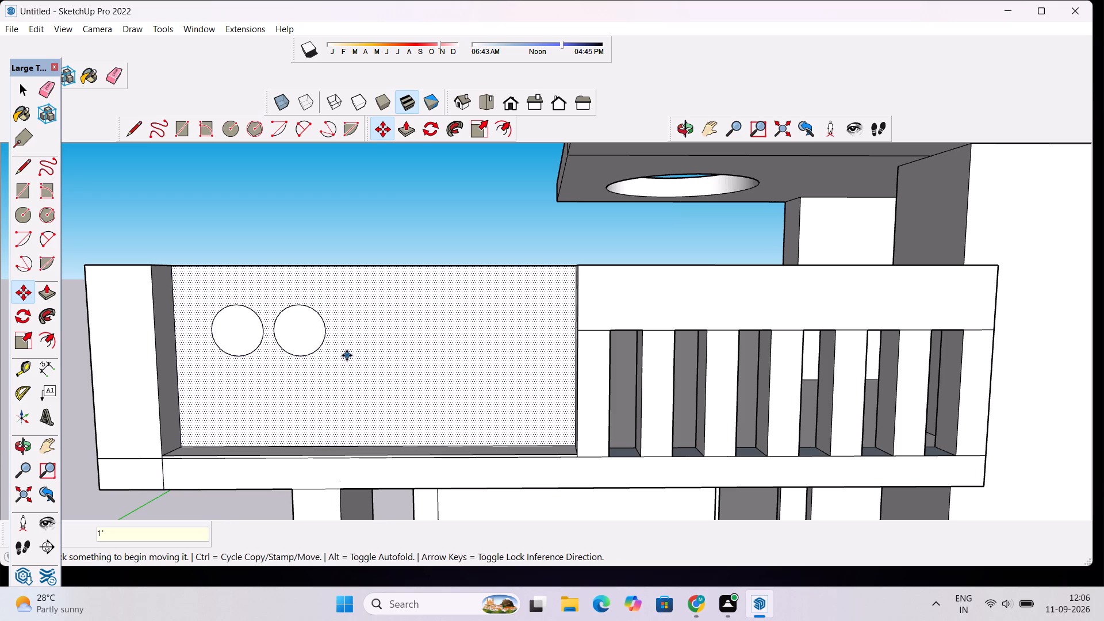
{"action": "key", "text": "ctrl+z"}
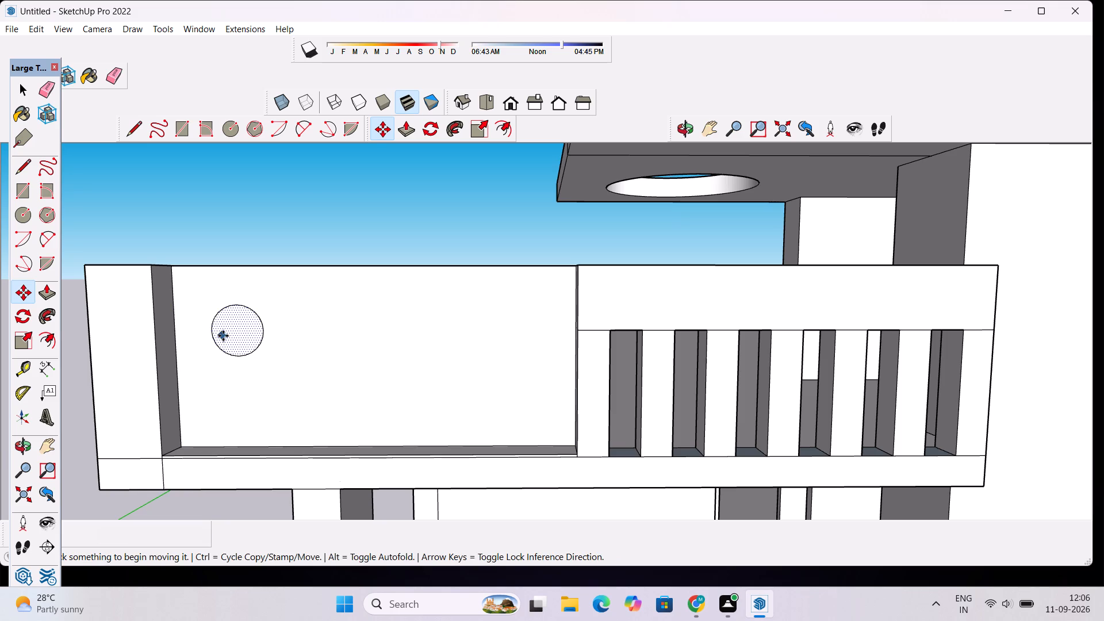
Copy the circle horizontally along the balcony panel three times at 1.5' spacing, making a row of four circles.
{"action": "left_click", "coordinate": [229, 333]}
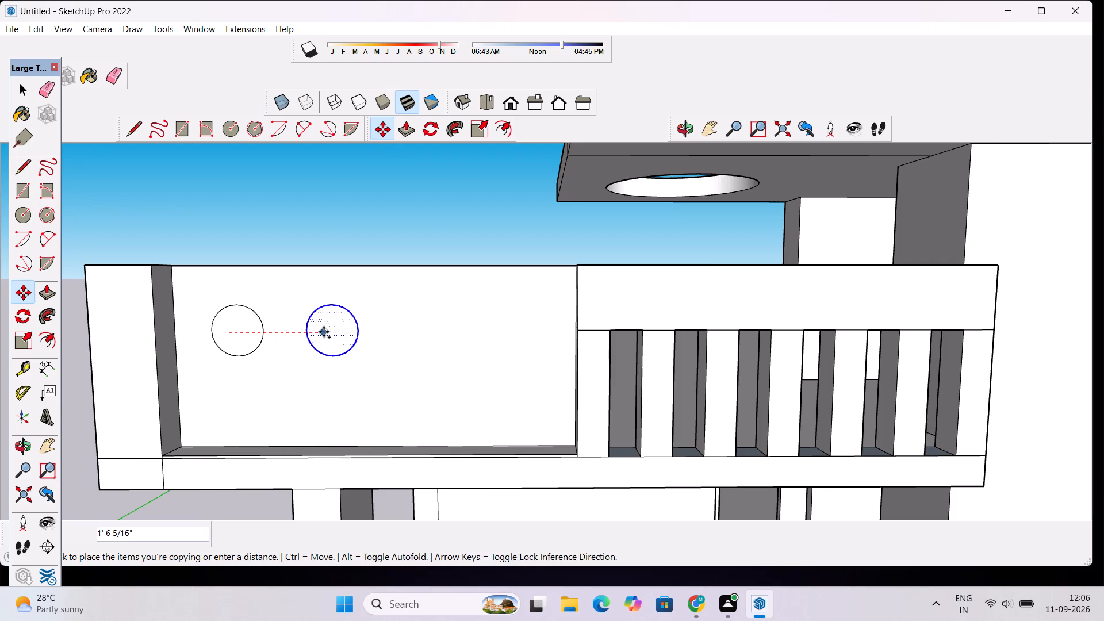
{"action": "type", "text": "1.5'"}
{"action": "key", "text": "Return"}
{"action": "scroll", "coordinate": [324, 332], "scroll_direction": "down", "scroll_amount": 2}
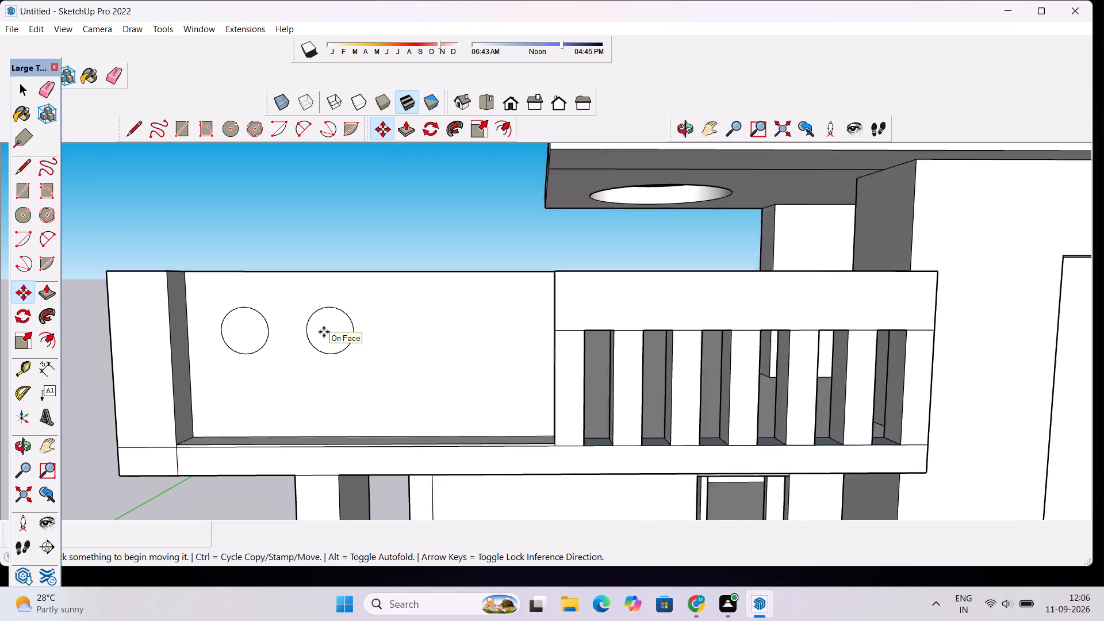
{"action": "scroll", "coordinate": [324, 332], "scroll_direction": "down", "scroll_amount": 2}
{"action": "left_click", "coordinate": [327, 330]}
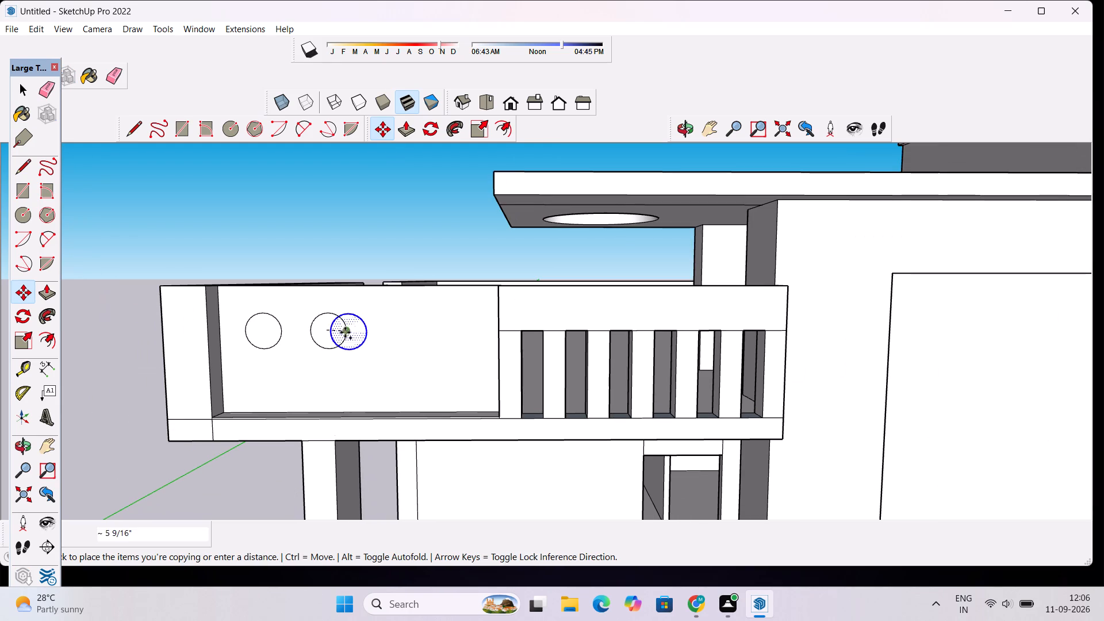
{"action": "type", "text": "1.5'"}
{"action": "key", "text": "Return"}
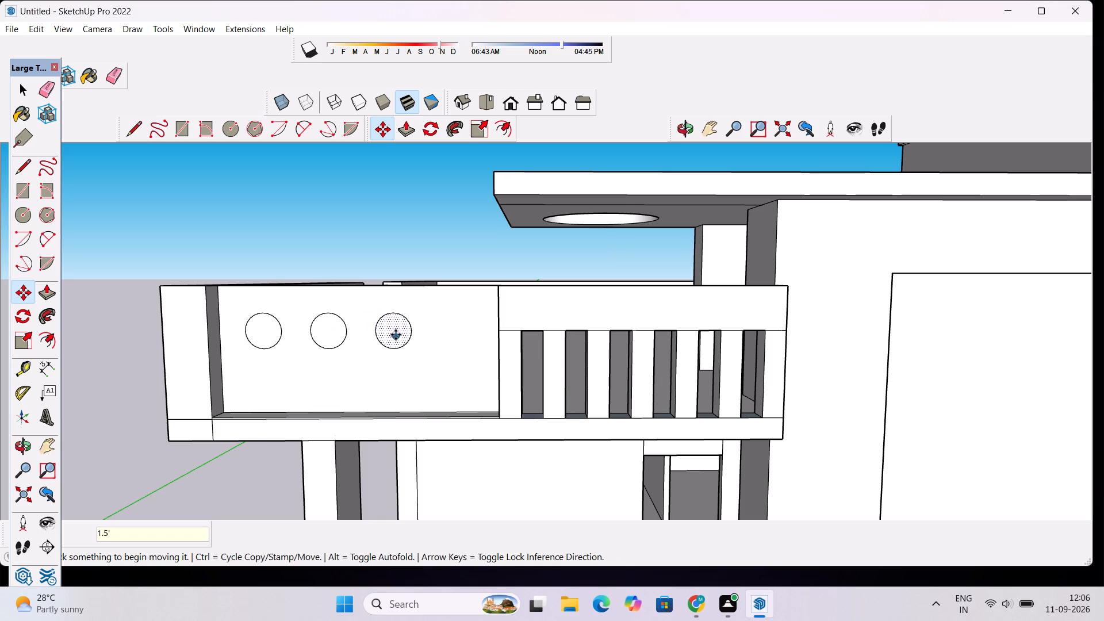
{"action": "left_click", "coordinate": [396, 334]}
{"action": "type", "text": "1.5'"}
{"action": "key", "text": "Return"}
Review the front facade with the row of balcony circles from several angles.
{"action": "scroll", "coordinate": [435, 241], "scroll_direction": "down", "scroll_amount": 5}
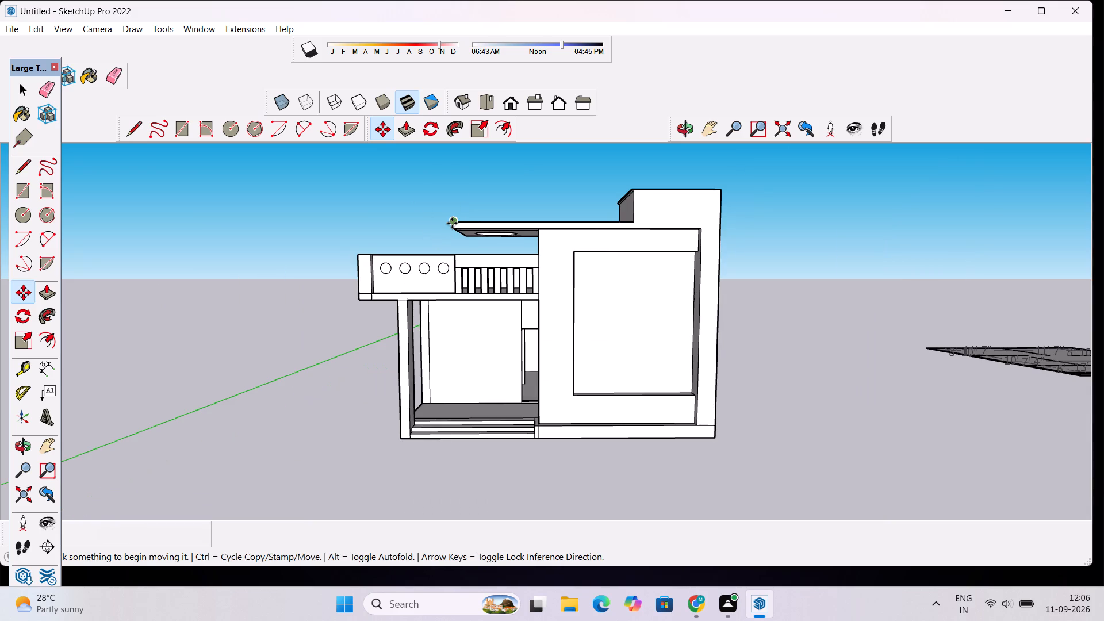
{"action": "scroll", "coordinate": [319, 55], "scroll_direction": "down", "scroll_amount": 3}
{"action": "left_click", "coordinate": [686, 125]}
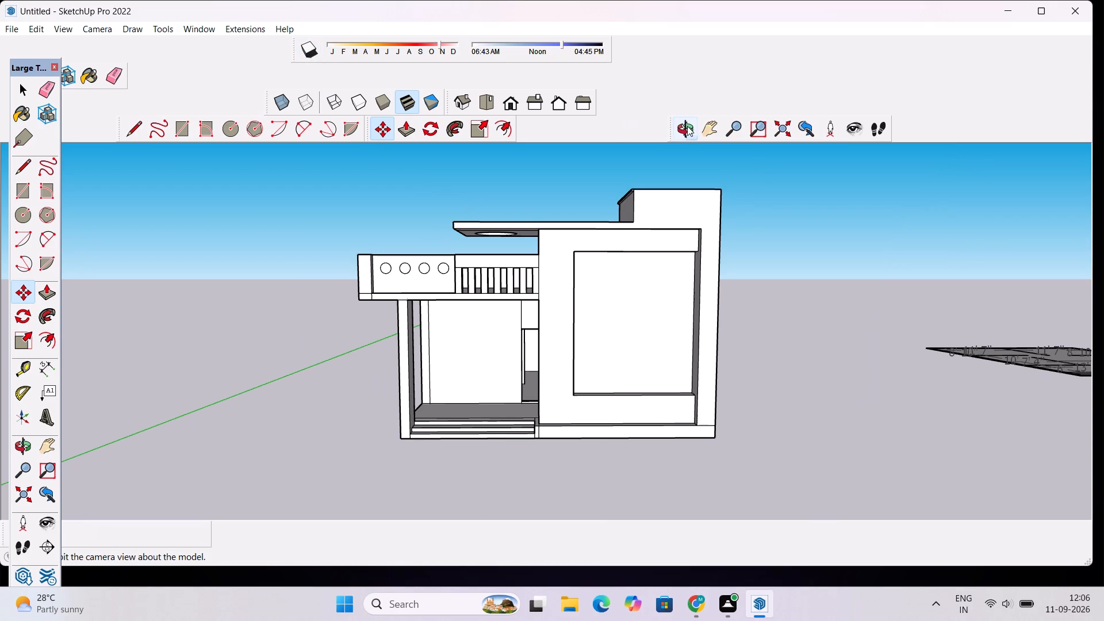
{"action": "left_click_drag", "start_coordinate": [514, 216], "coordinate": [611, 221]}
{"action": "scroll", "coordinate": [603, 229], "scroll_direction": "down", "scroll_amount": 5}
{"action": "scroll", "coordinate": [546, 320], "scroll_direction": "up", "scroll_amount": 5}
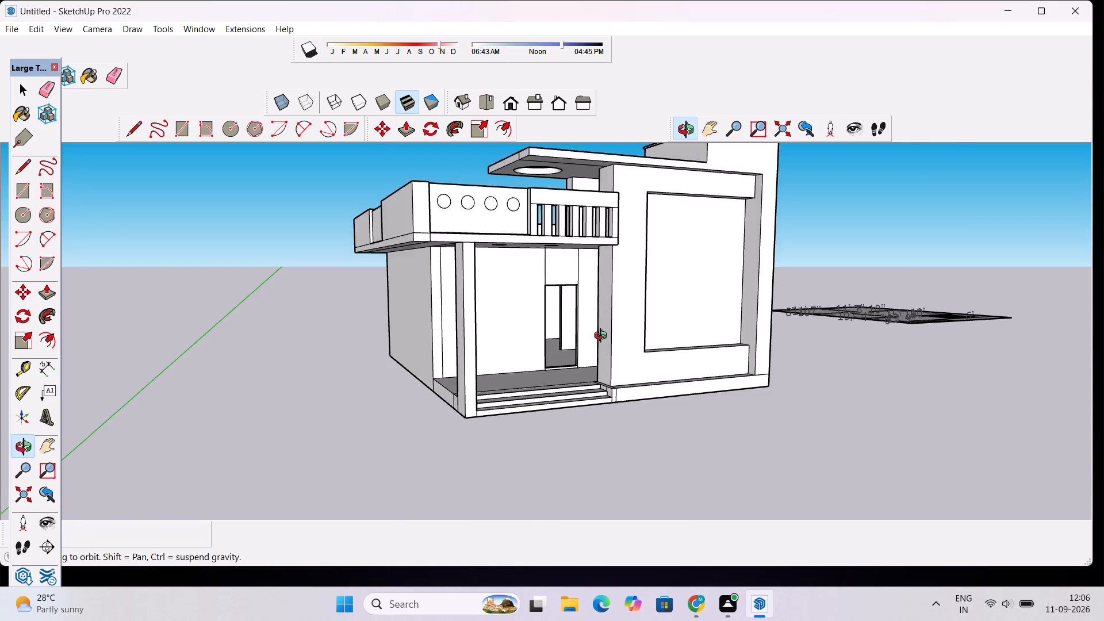
{"action": "left_click_drag", "start_coordinate": [603, 337], "coordinate": [481, 350]}
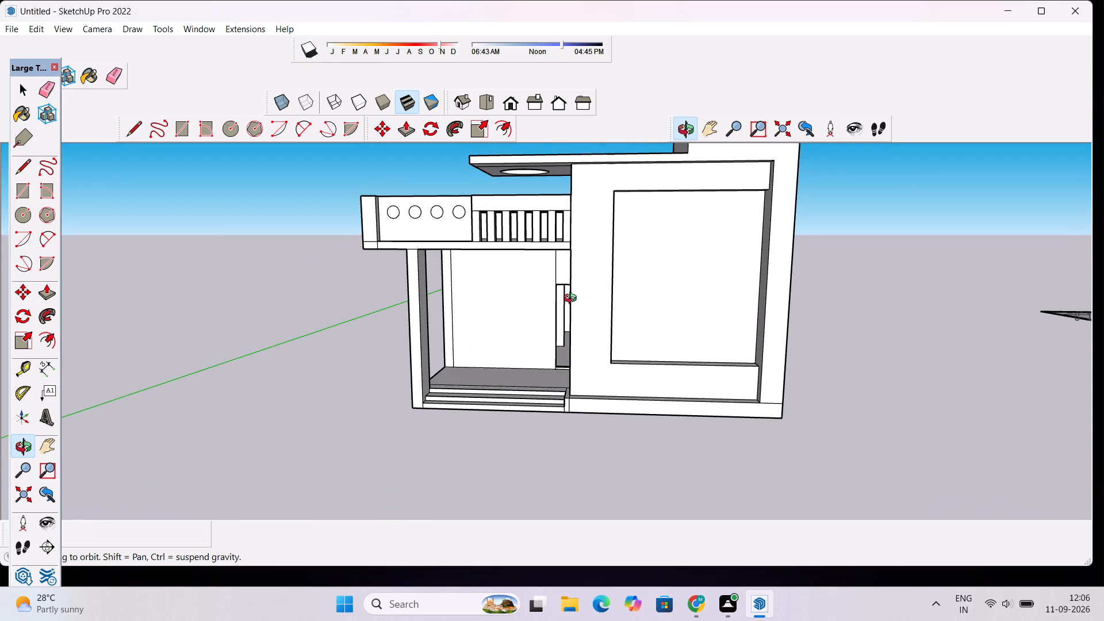
{"action": "scroll", "coordinate": [573, 312], "scroll_direction": "down", "scroll_amount": 2}
Draw a window rectangle about 3' 2" by 2' 8" on the blank side wall, near its upper middle.
{"action": "left_click_drag", "start_coordinate": [438, 316], "coordinate": [734, 272]}
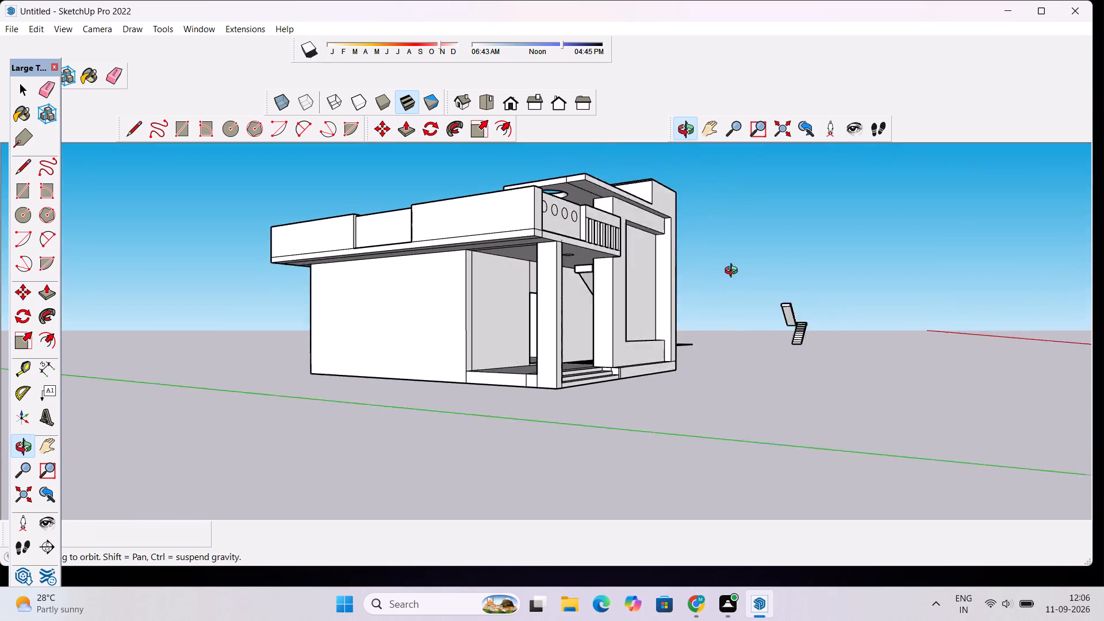
{"action": "left_click_drag", "start_coordinate": [734, 272], "coordinate": [749, 271]}
{"action": "scroll", "coordinate": [378, 282], "scroll_direction": "down", "scroll_amount": 3}
{"action": "scroll", "coordinate": [377, 285], "scroll_direction": "up", "scroll_amount": 3}
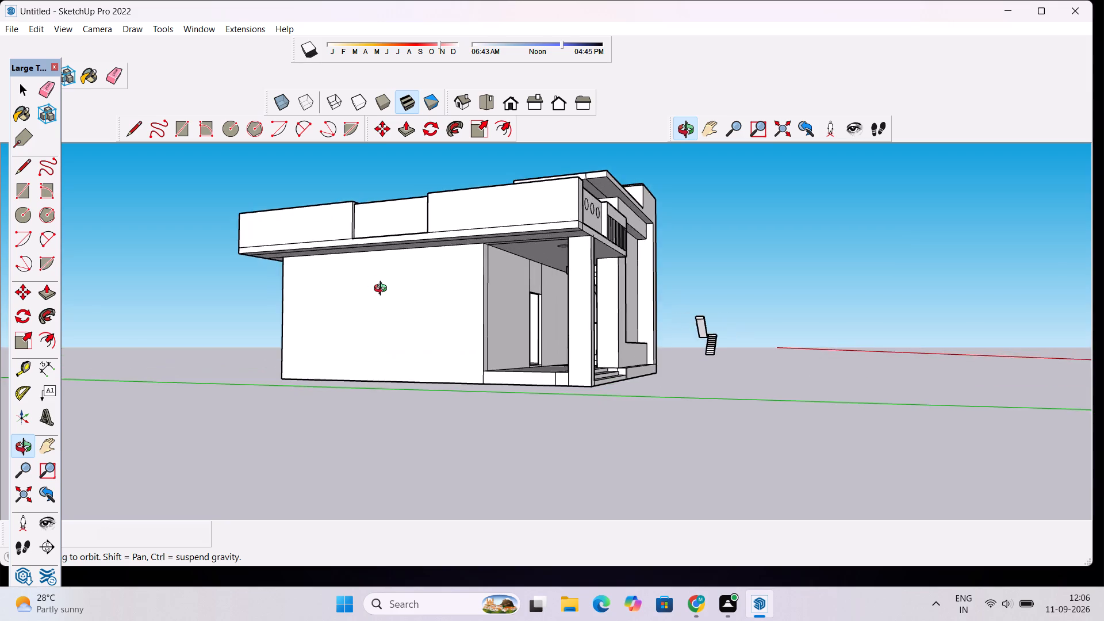
{"action": "left_click_drag", "start_coordinate": [386, 294], "coordinate": [343, 336]}
{"action": "scroll", "coordinate": [362, 321], "scroll_direction": "up", "scroll_amount": 5}
{"action": "left_click_drag", "start_coordinate": [388, 312], "coordinate": [519, 295]}
{"action": "scroll", "coordinate": [465, 281], "scroll_direction": "down", "scroll_amount": 5}
{"action": "left_click_drag", "start_coordinate": [468, 304], "coordinate": [469, 315]}
{"action": "scroll", "coordinate": [472, 303], "scroll_direction": "up", "scroll_amount": 1}
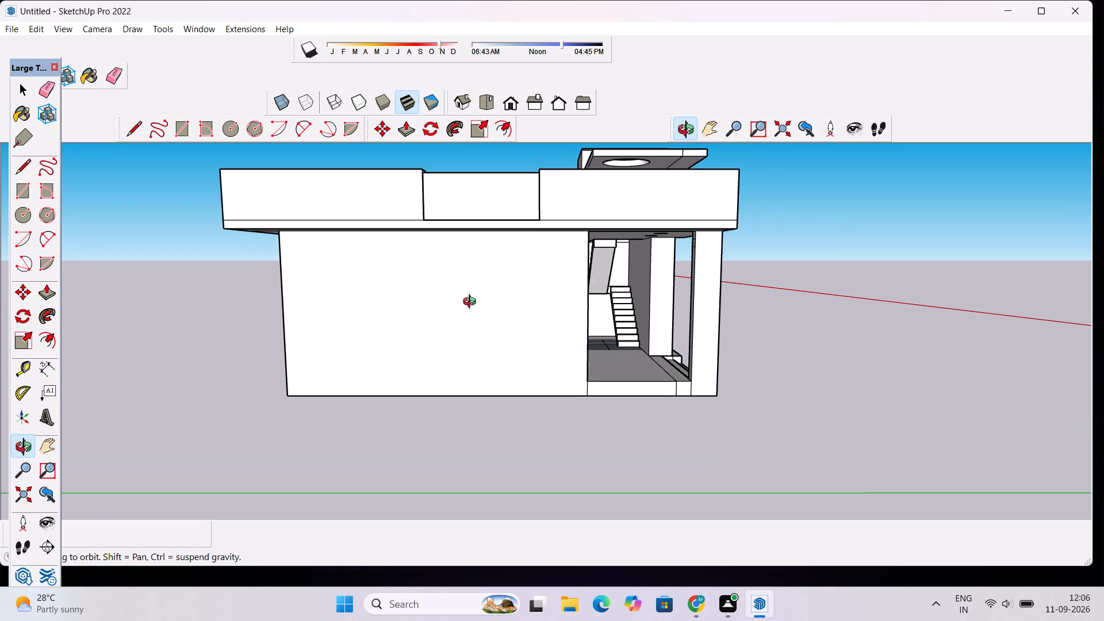
{"action": "scroll", "coordinate": [472, 303], "scroll_direction": "up", "scroll_amount": 1}
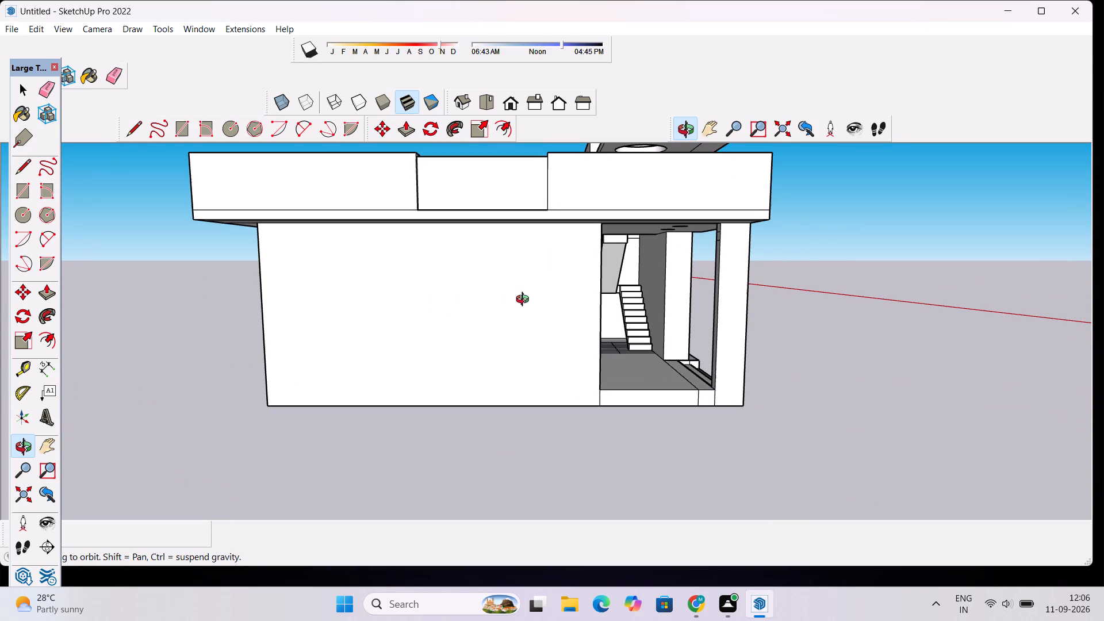
{"action": "key", "text": "r"}
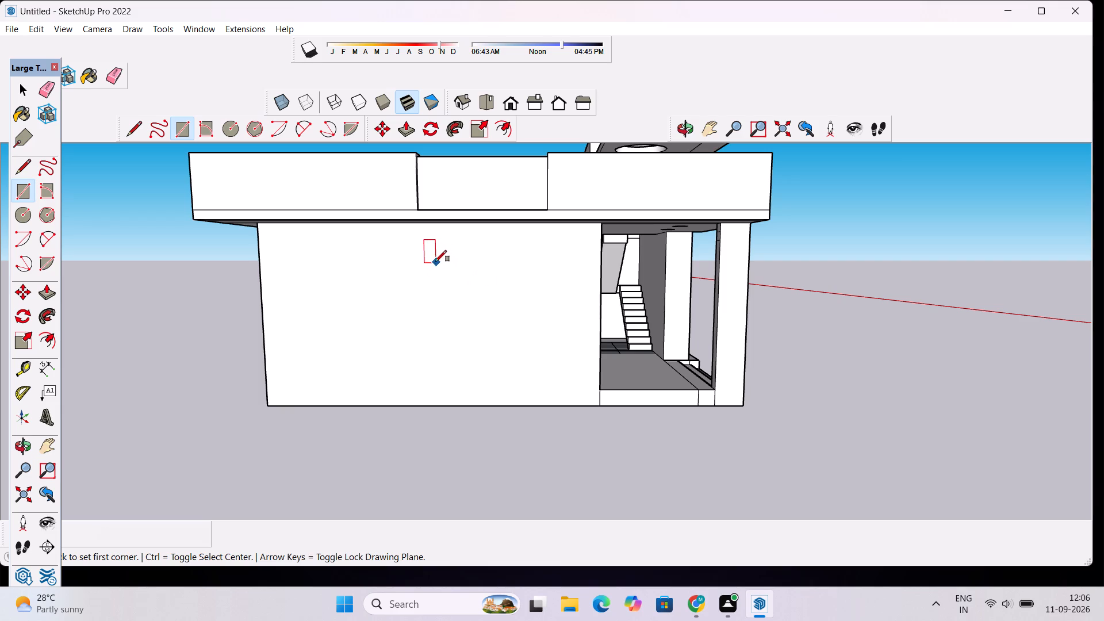
{"action": "left_click", "coordinate": [434, 257]}
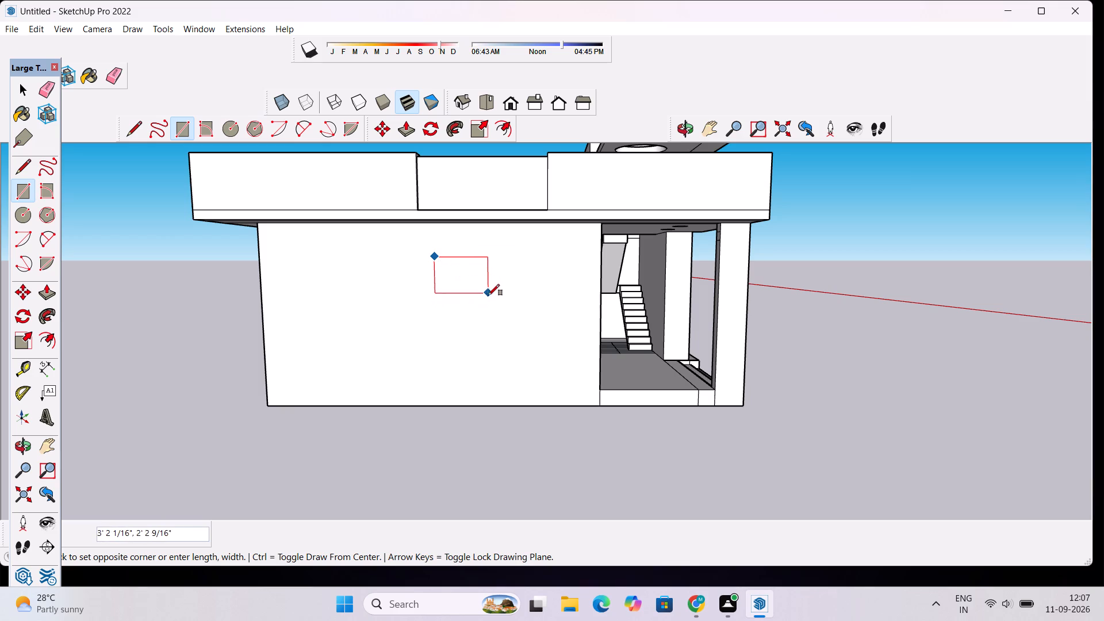
{"action": "left_click", "coordinate": [489, 302]}
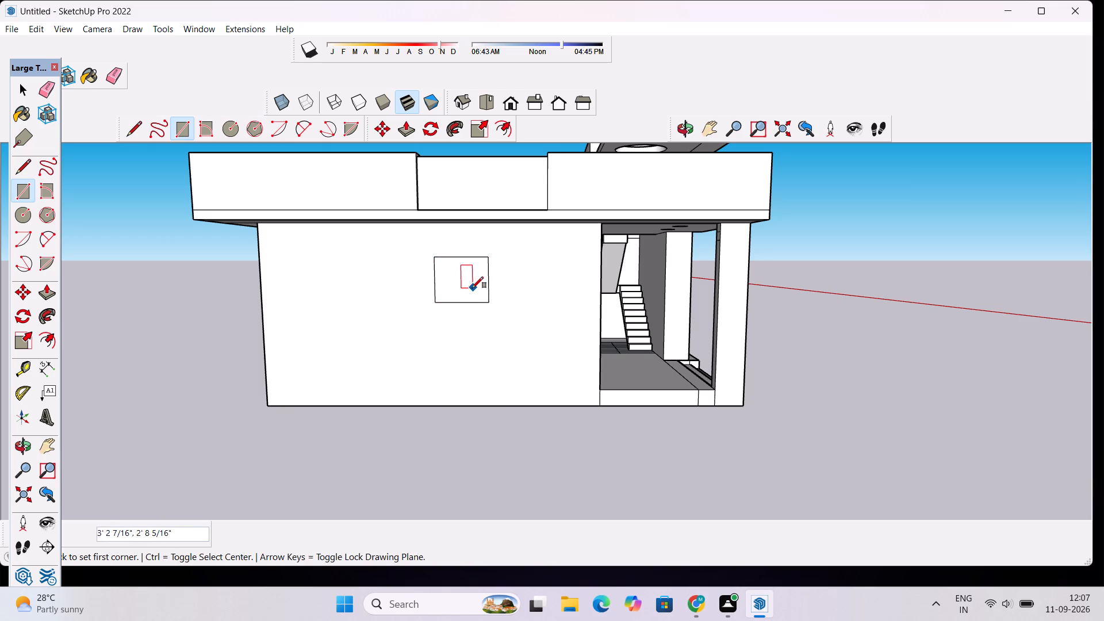
Draw a small ventilator-like rectangle about 2' 3" by 11" on the side wall, beside the window rectangle toward the rear.
{"action": "scroll", "coordinate": [328, 252], "scroll_direction": "up", "scroll_amount": 2}
{"action": "left_click", "coordinate": [350, 247]}
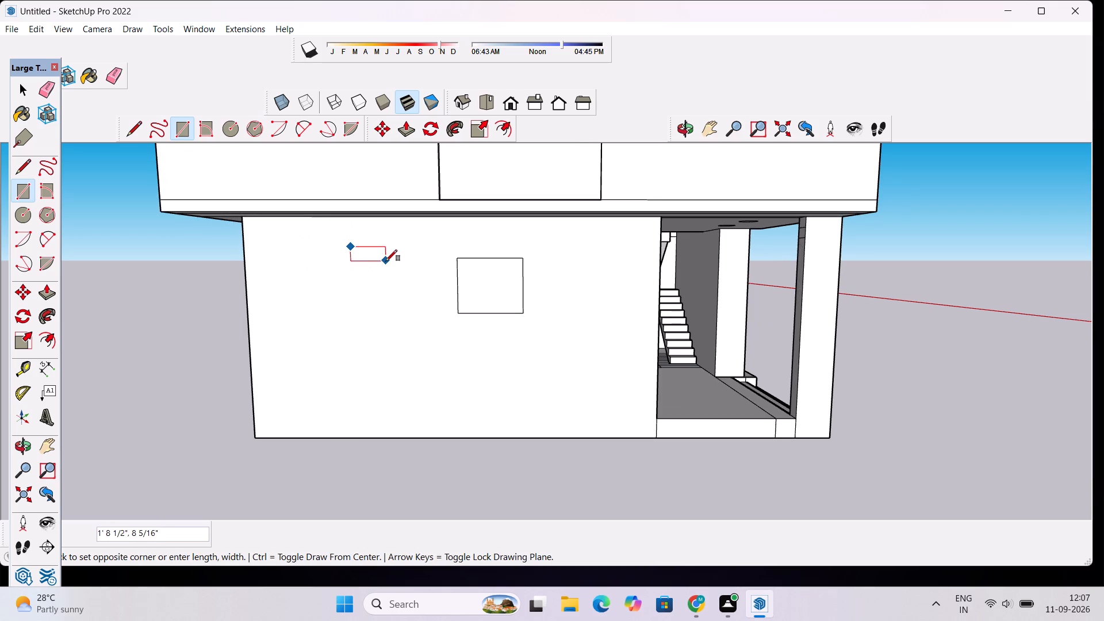
{"action": "left_click", "coordinate": [397, 266]}
Recess the larger window rectangle 3" into the side wall with Push/Pull.
{"action": "key", "text": "space"}
{"action": "left_click", "coordinate": [467, 277]}
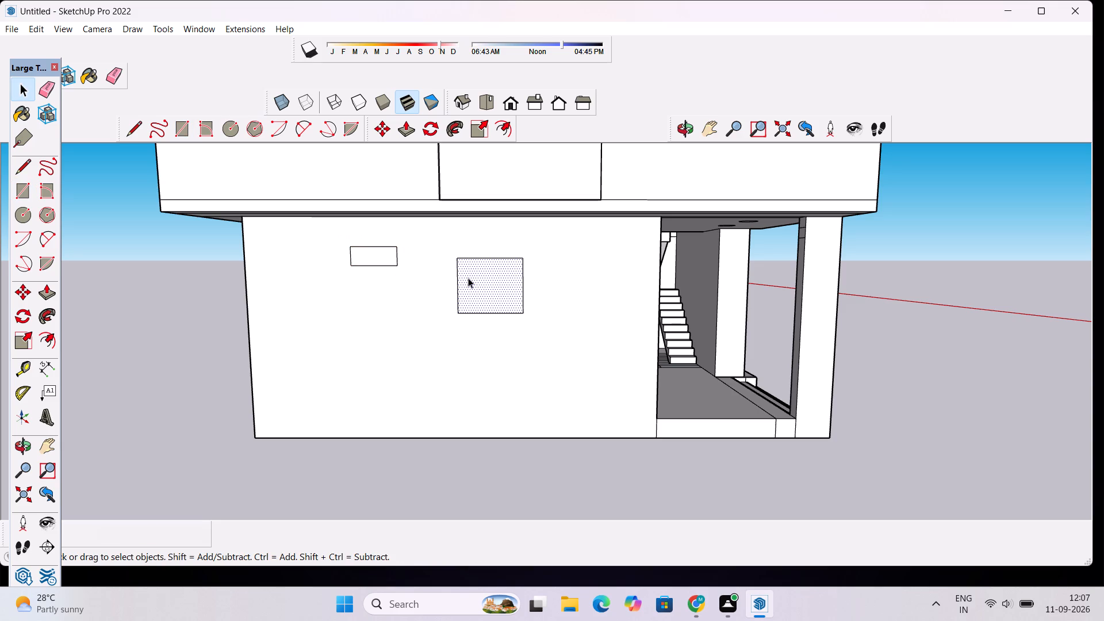
{"action": "key", "text": "p"}
{"action": "left_click", "coordinate": [468, 278]}
{"action": "scroll", "coordinate": [471, 278], "scroll_direction": "up", "scroll_amount": 5}
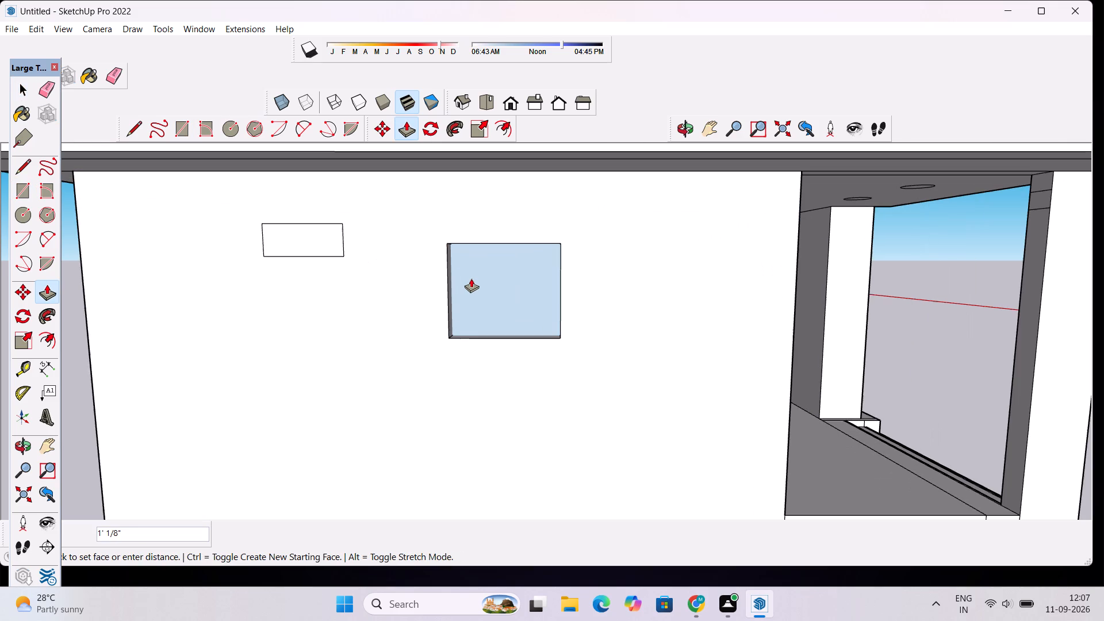
{"action": "type", "text": "3\""}
{"action": "key", "text": "Return"}
Recess the small rectangle 2" into the side wall with Push/Pull.
{"action": "left_click", "coordinate": [300, 233]}
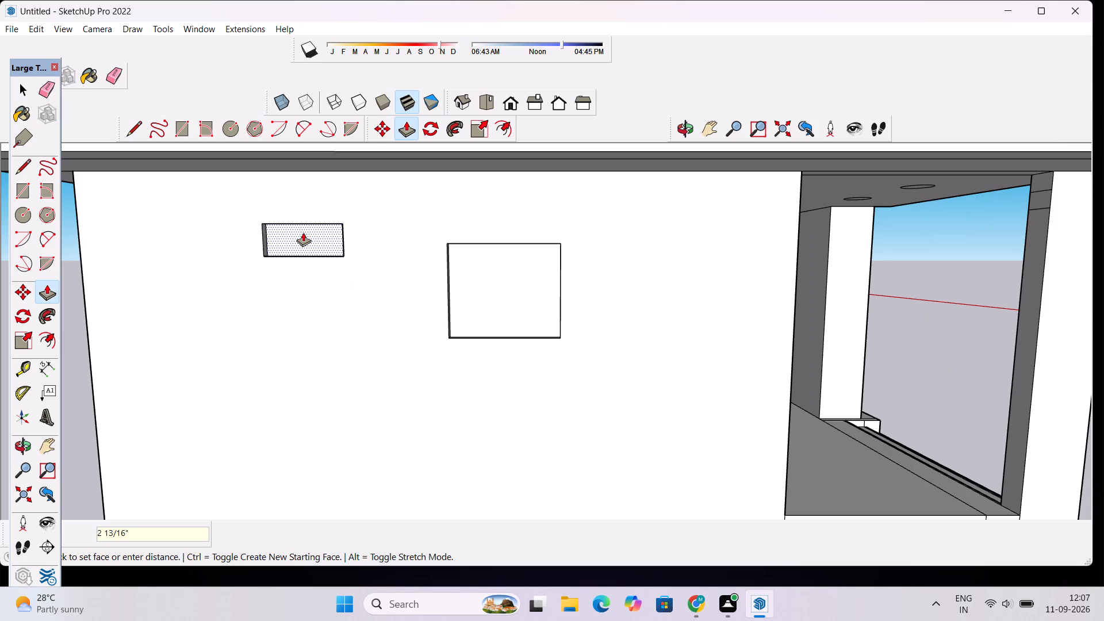
{"action": "type", "text": "2\""}
{"action": "key", "text": "Return"}
{"action": "key", "text": "space"}
Review the house from the side, above, below and front, checking the wall recesses, porch and balcony.
{"action": "scroll", "coordinate": [302, 234], "scroll_direction": "down", "scroll_amount": 8}
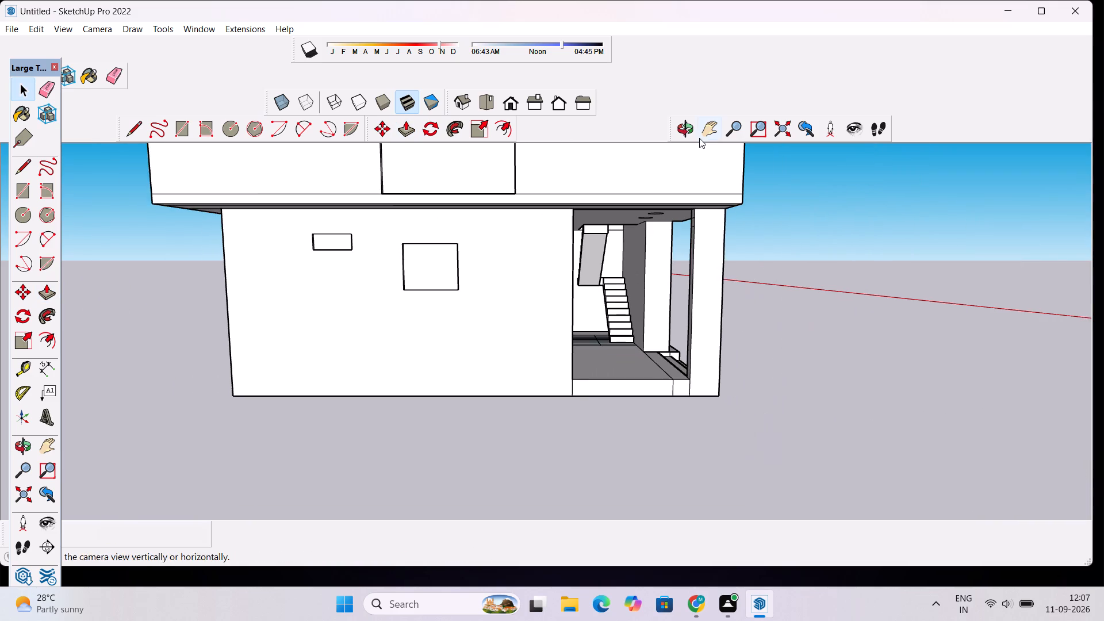
{"action": "left_click", "coordinate": [689, 131]}
{"action": "left_click_drag", "start_coordinate": [786, 239], "coordinate": [675, 275]}
{"action": "scroll", "coordinate": [580, 286], "scroll_direction": "down", "scroll_amount": 6}
{"action": "left_click_drag", "start_coordinate": [664, 315], "coordinate": [593, 321]}
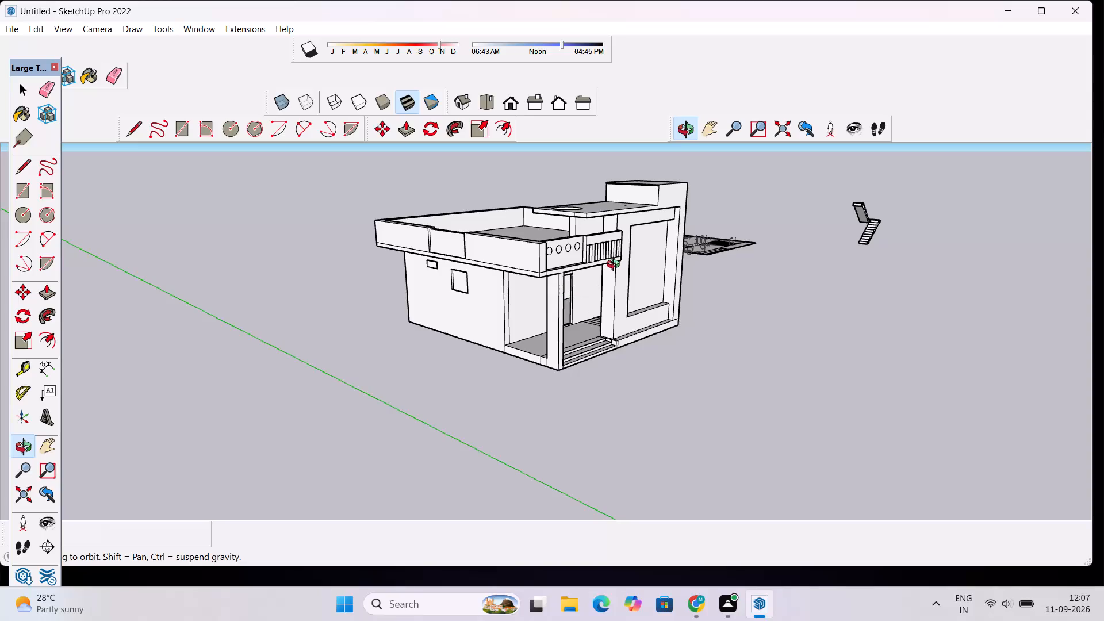
{"action": "scroll", "coordinate": [628, 286], "scroll_direction": "down", "scroll_amount": 2}
{"action": "left_click_drag", "start_coordinate": [636, 316], "coordinate": [468, 347]}
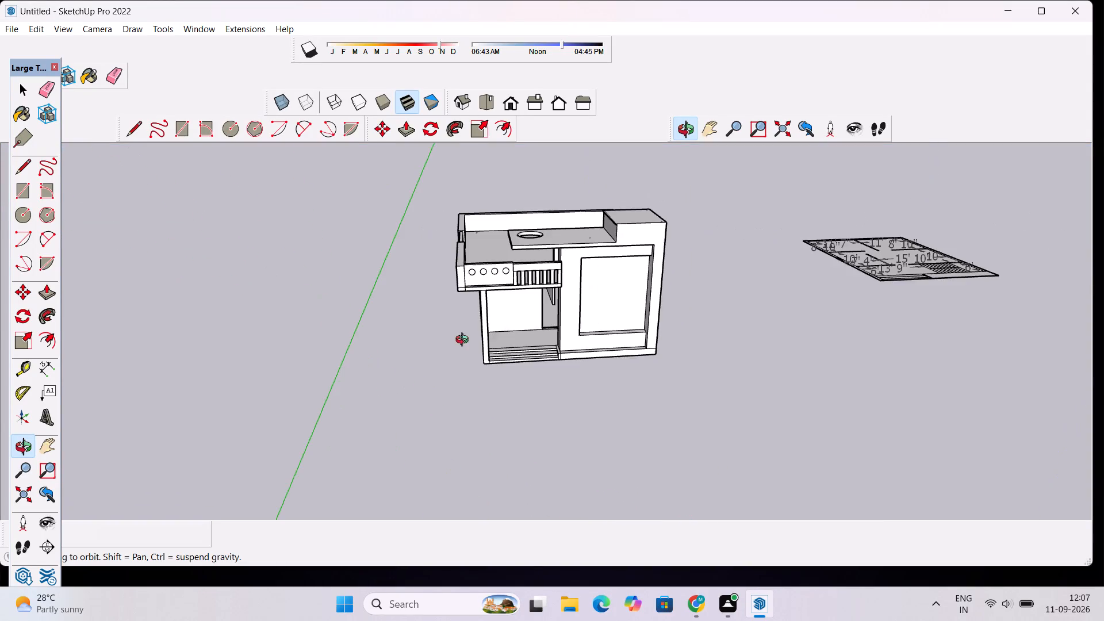
{"action": "scroll", "coordinate": [549, 290], "scroll_direction": "up", "scroll_amount": 5}
{"action": "left_click_drag", "start_coordinate": [583, 366], "coordinate": [614, 221]}
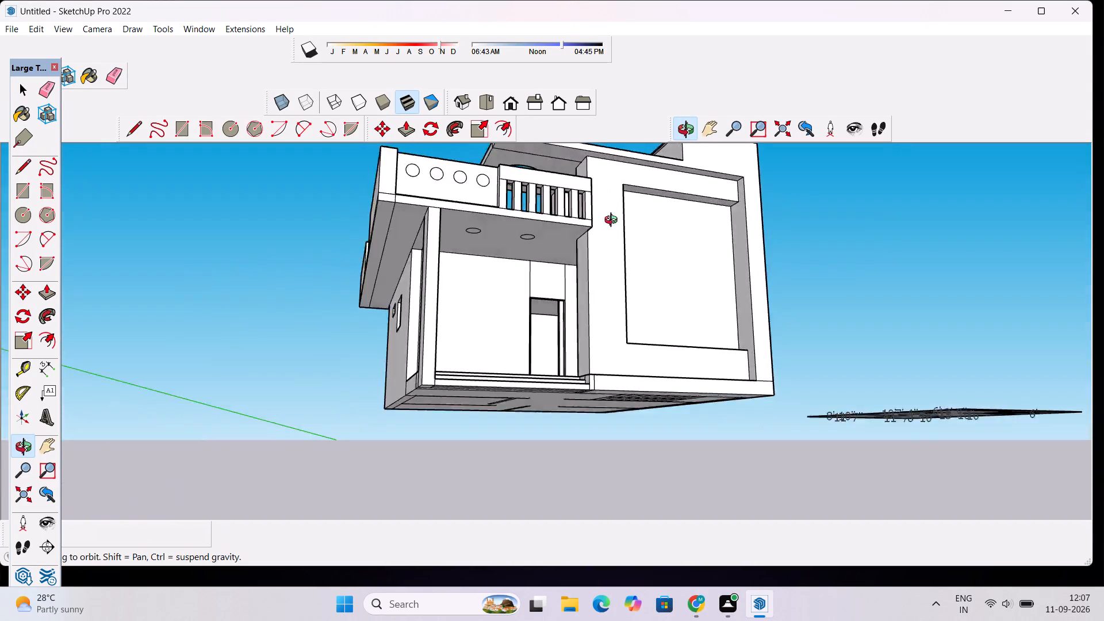
{"action": "left_click_drag", "start_coordinate": [614, 221], "coordinate": [539, 375]}
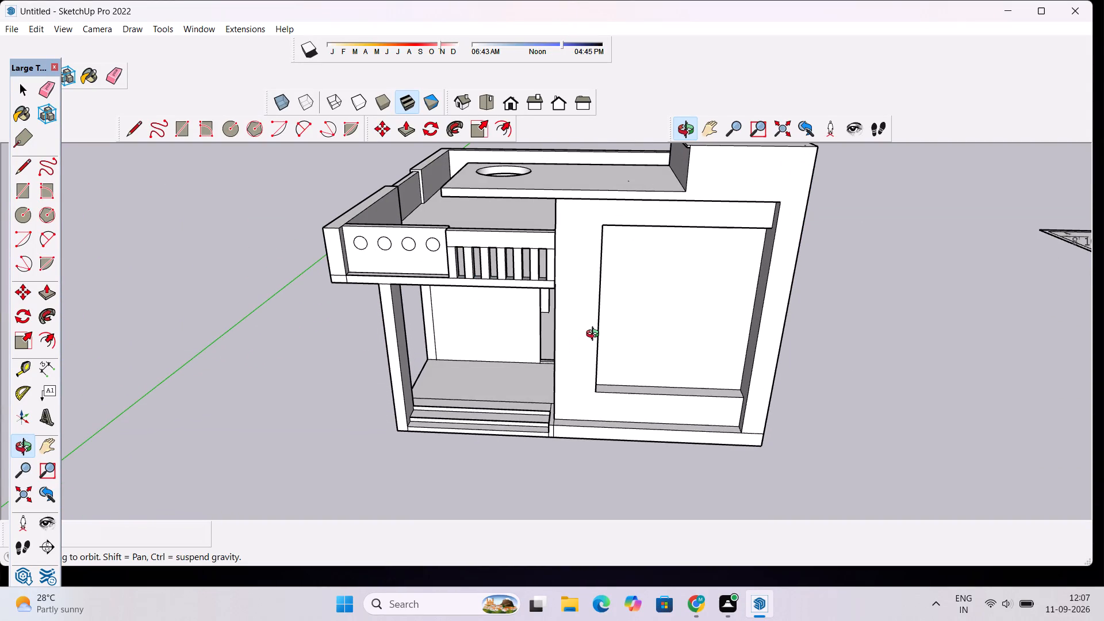
{"action": "scroll", "coordinate": [594, 339], "scroll_direction": "down", "scroll_amount": 2}
{"action": "left_click_drag", "start_coordinate": [582, 372], "coordinate": [587, 208]}
{"action": "scroll", "coordinate": [581, 192], "scroll_direction": "up", "scroll_amount": 3}
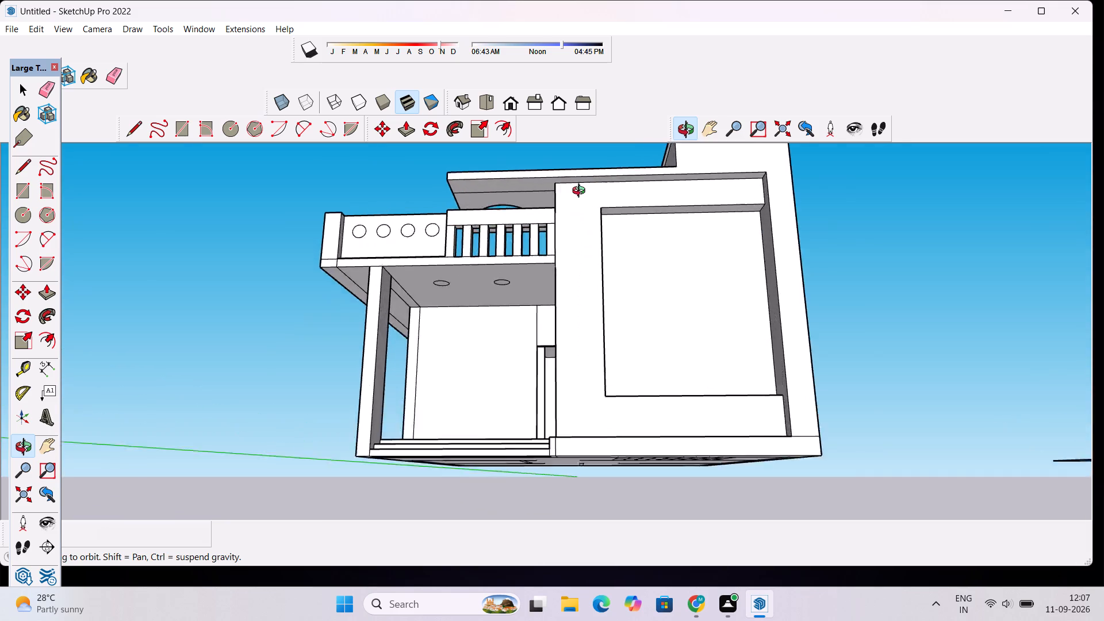
{"action": "scroll", "coordinate": [581, 192], "scroll_direction": "up", "scroll_amount": 4}
{"action": "scroll", "coordinate": [581, 186], "scroll_direction": "down", "scroll_amount": 6}
{"action": "left_click_drag", "start_coordinate": [597, 154], "coordinate": [601, 229]}
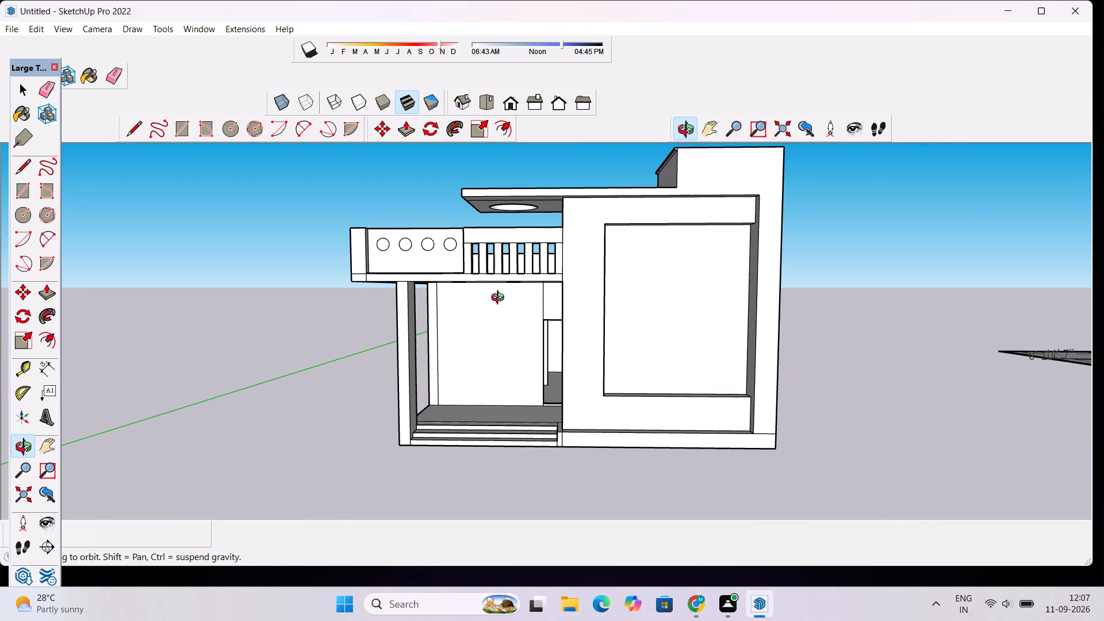
{"action": "scroll", "coordinate": [494, 313], "scroll_direction": "up", "scroll_amount": 4}
{"action": "left_click_drag", "start_coordinate": [472, 322], "coordinate": [517, 358]}
{"action": "scroll", "coordinate": [536, 247], "scroll_direction": "down", "scroll_amount": 4}
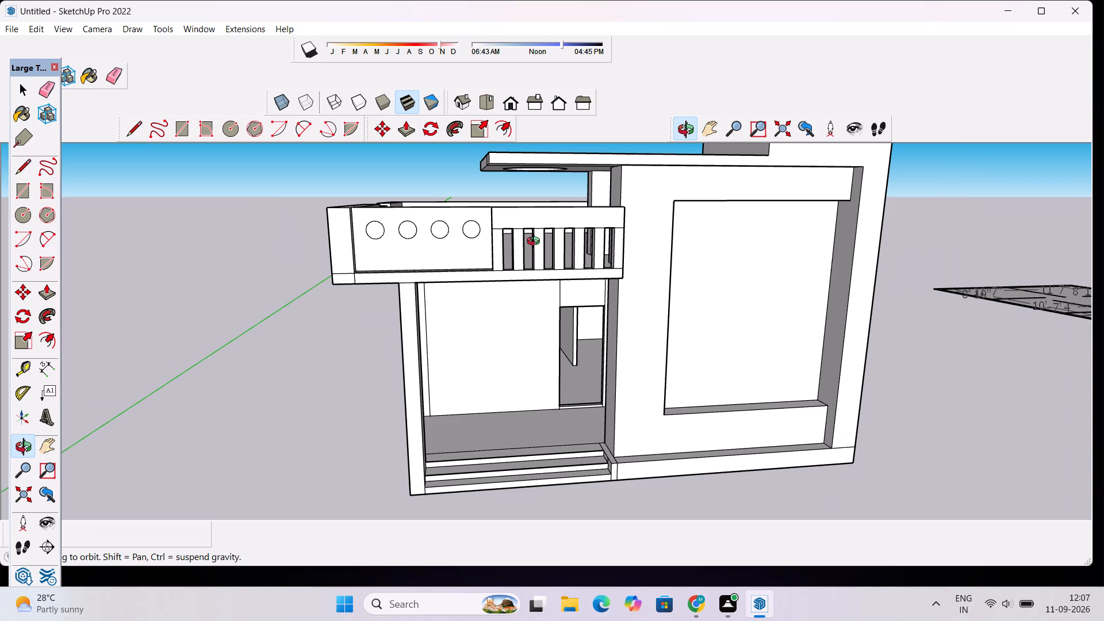
{"action": "scroll", "coordinate": [549, 210], "scroll_direction": "down", "scroll_amount": 5}
{"action": "left_click_drag", "start_coordinate": [641, 323], "coordinate": [578, 290]}
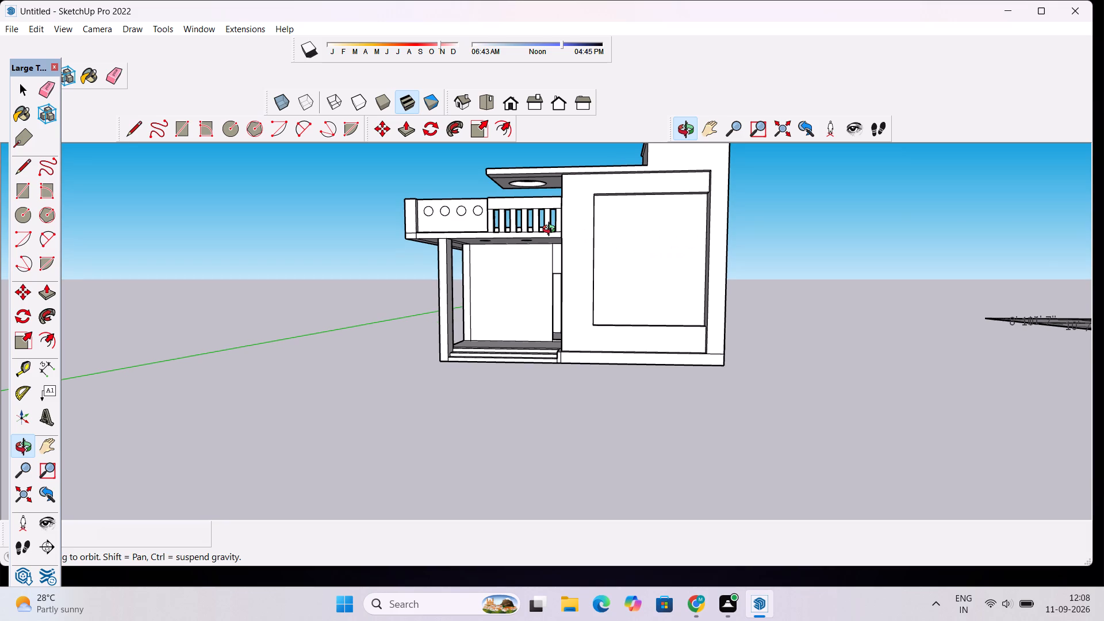
{"action": "scroll", "coordinate": [551, 231], "scroll_direction": "down", "scroll_amount": 3}
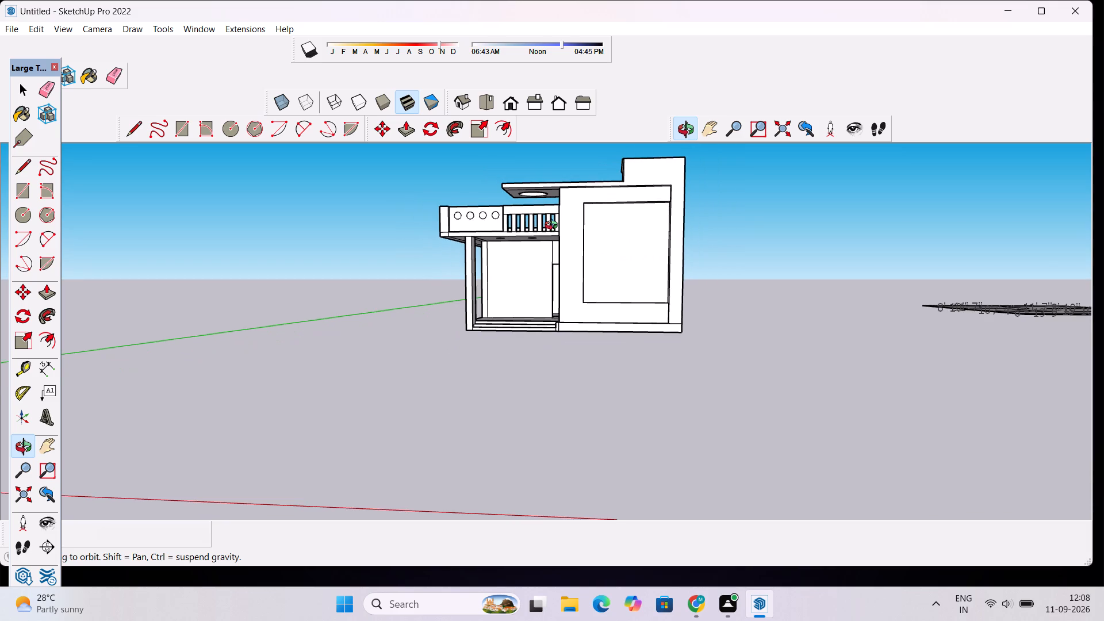
Push/Pull the inner side face of the railing gap nearest the circles about 5' 6" across the railing, filling the baluster gaps.
{"action": "scroll", "coordinate": [515, 226], "scroll_direction": "up", "scroll_amount": 9}
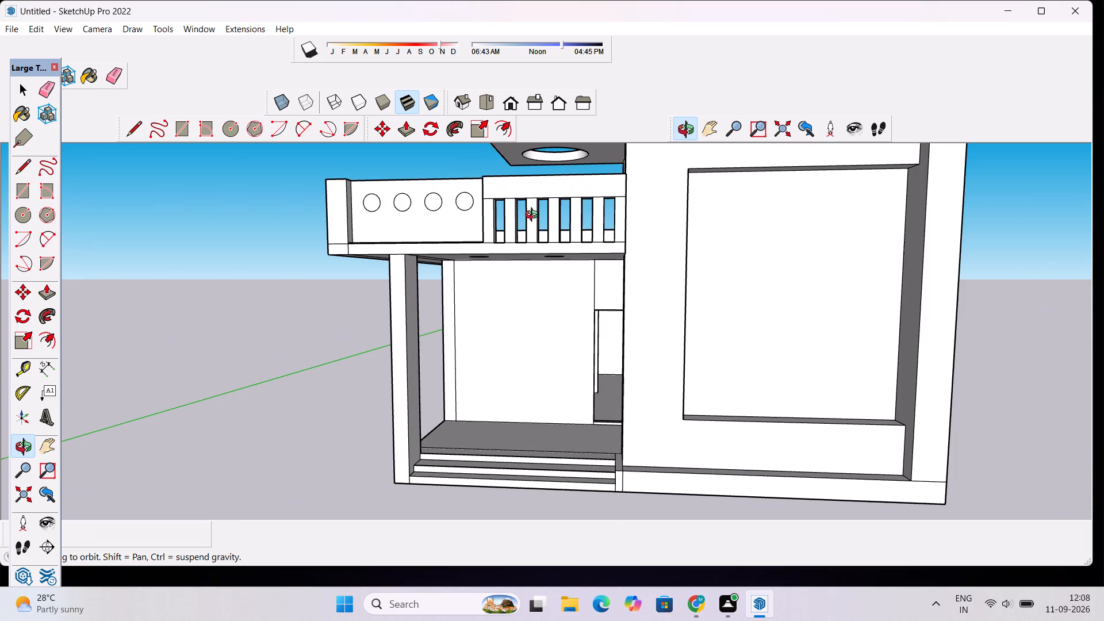
{"action": "scroll", "coordinate": [545, 218], "scroll_direction": "down", "scroll_amount": 1}
{"action": "scroll", "coordinate": [524, 217], "scroll_direction": "up", "scroll_amount": 10}
{"action": "left_click_drag", "start_coordinate": [509, 215], "coordinate": [476, 258]}
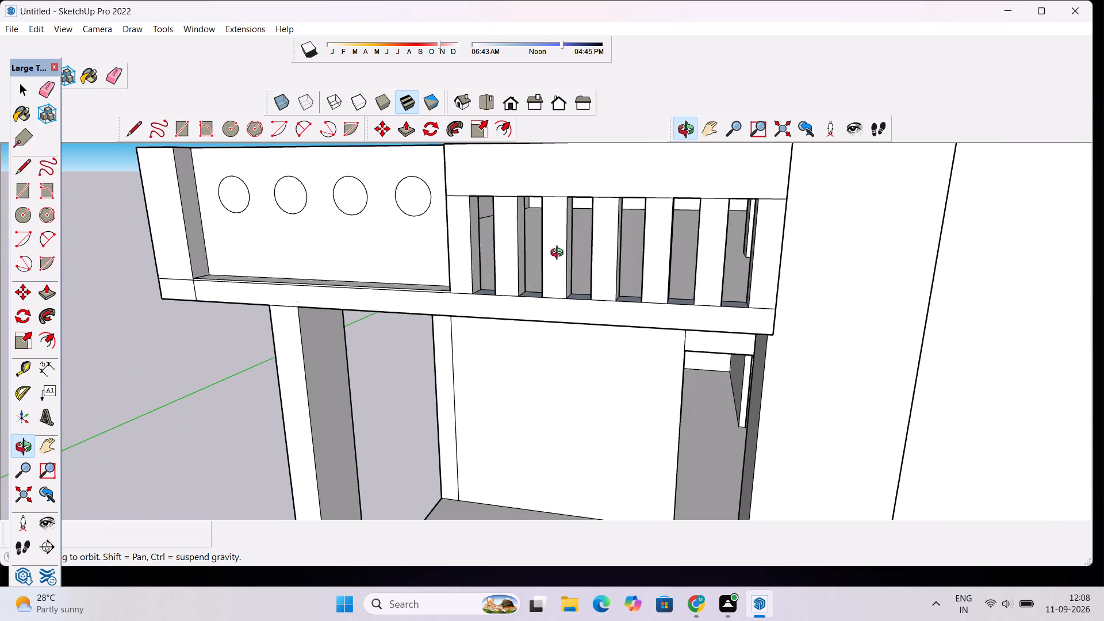
{"action": "scroll", "coordinate": [473, 244], "scroll_direction": "up", "scroll_amount": 4}
{"action": "key", "text": "space"}
{"action": "scroll", "coordinate": [476, 247], "scroll_direction": "up", "scroll_amount": 3}
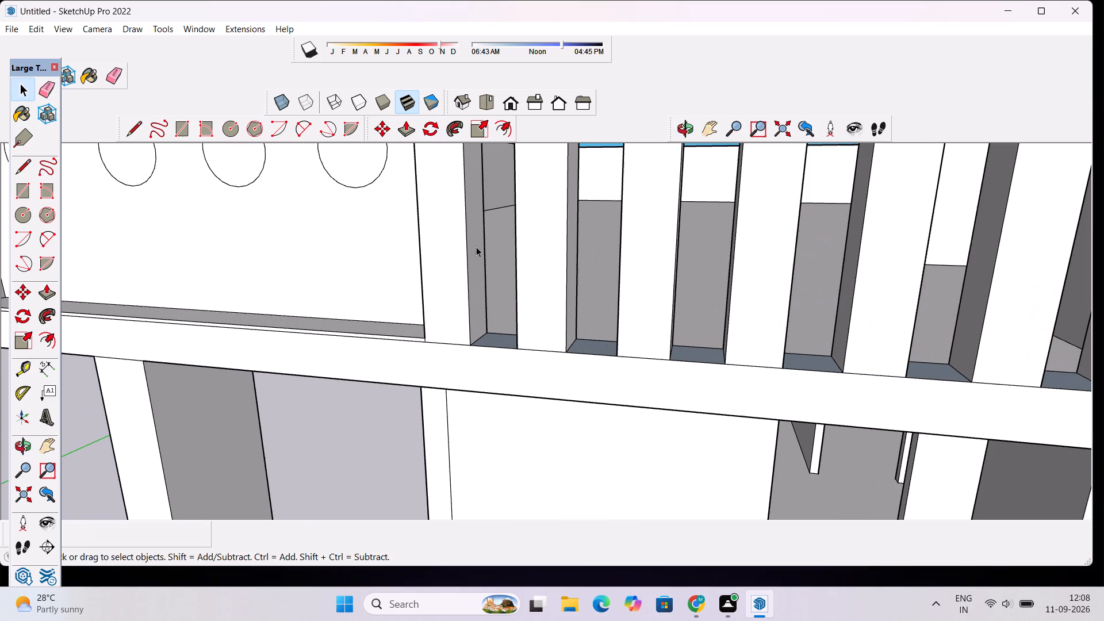
{"action": "key", "text": "p"}
{"action": "left_click", "coordinate": [476, 247]}
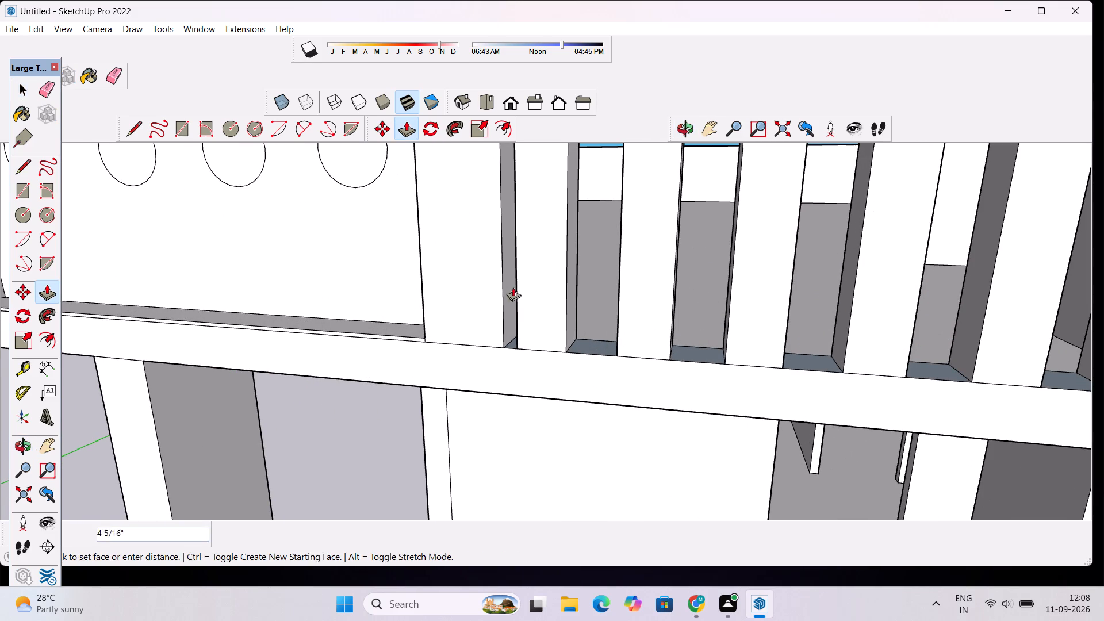
{"action": "scroll", "coordinate": [630, 325], "scroll_direction": "down", "scroll_amount": 4}
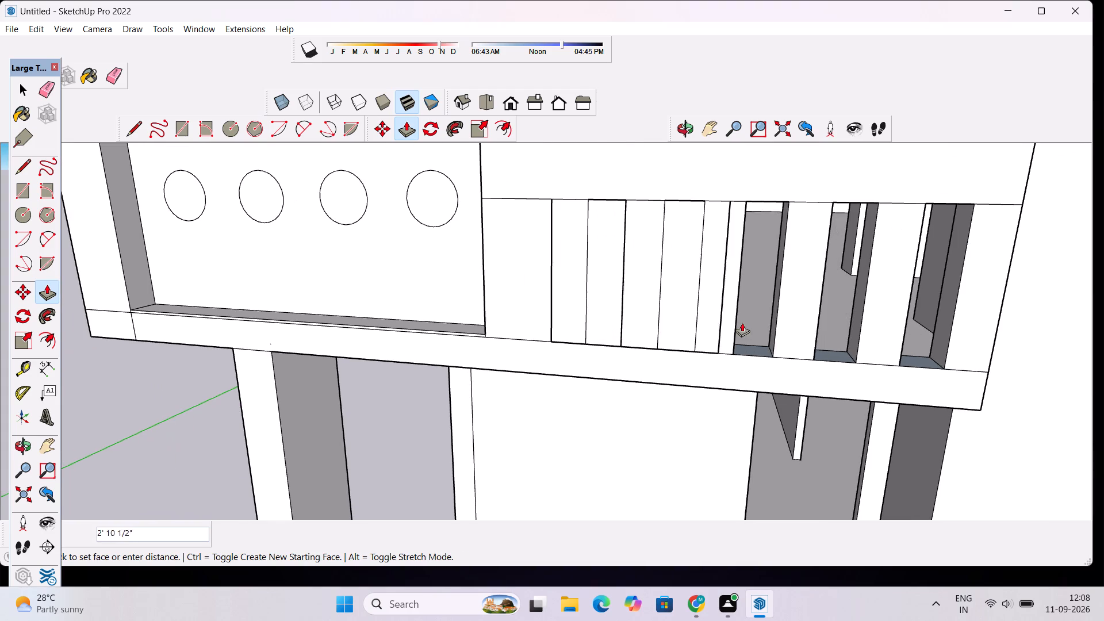
{"action": "left_click", "coordinate": [944, 360]}
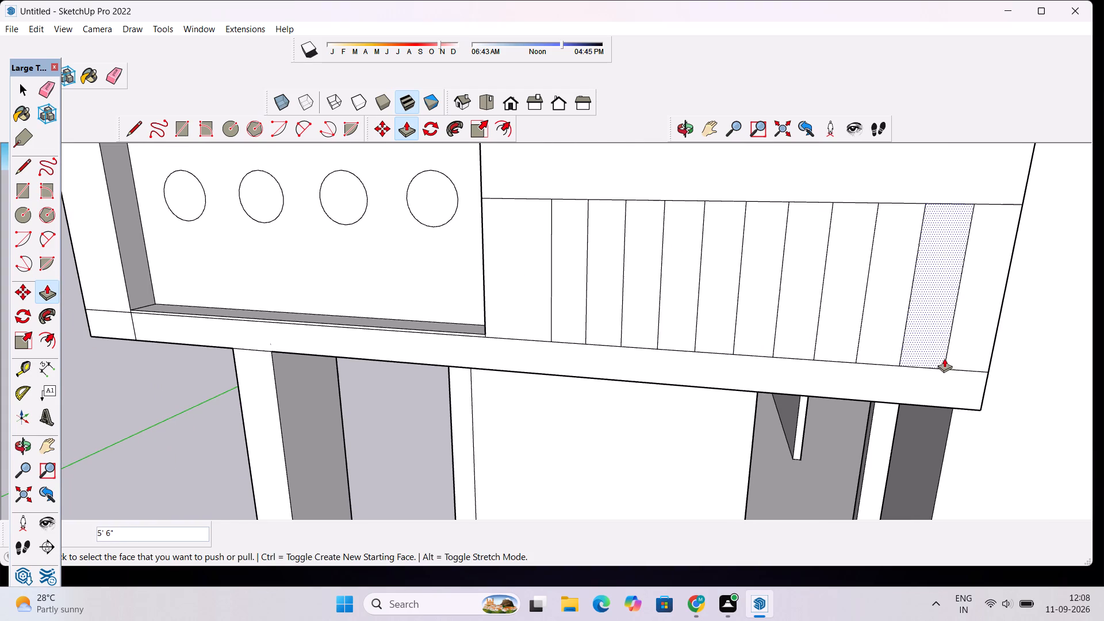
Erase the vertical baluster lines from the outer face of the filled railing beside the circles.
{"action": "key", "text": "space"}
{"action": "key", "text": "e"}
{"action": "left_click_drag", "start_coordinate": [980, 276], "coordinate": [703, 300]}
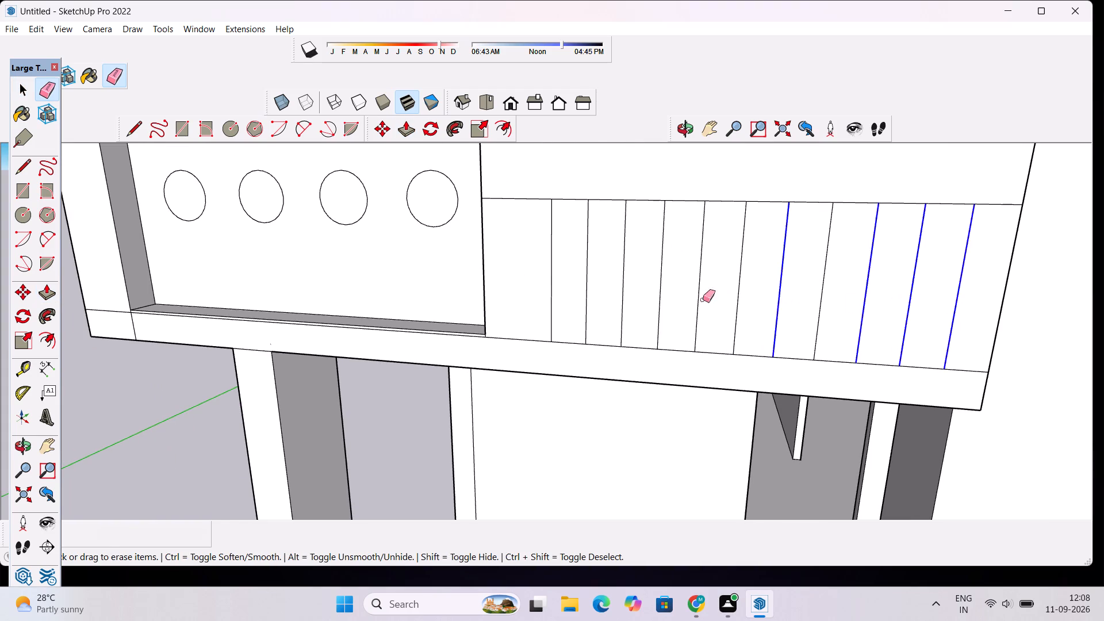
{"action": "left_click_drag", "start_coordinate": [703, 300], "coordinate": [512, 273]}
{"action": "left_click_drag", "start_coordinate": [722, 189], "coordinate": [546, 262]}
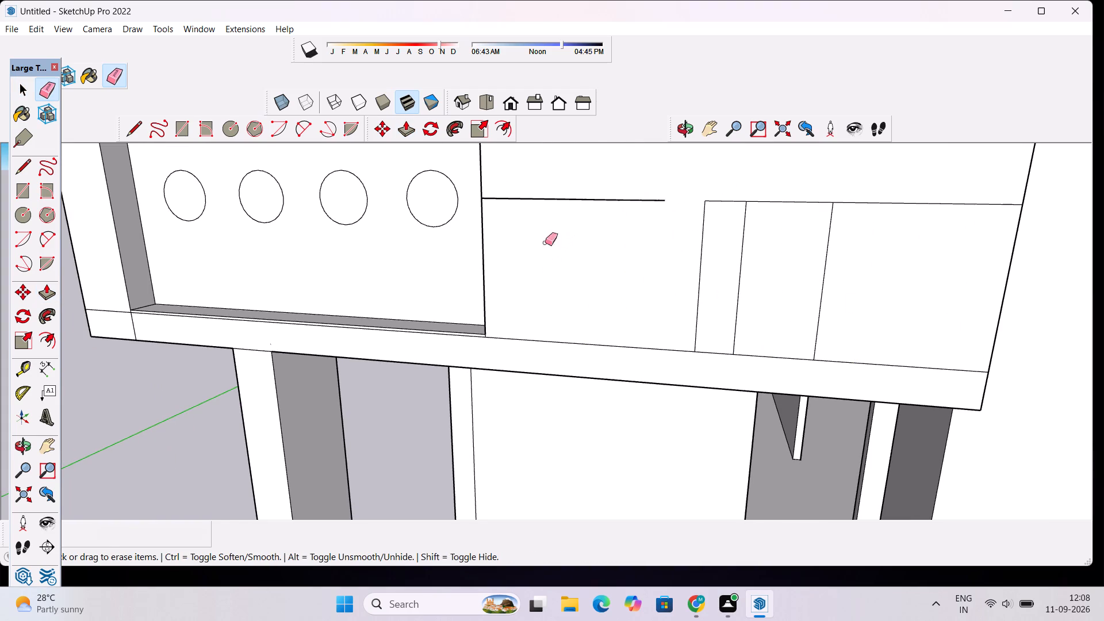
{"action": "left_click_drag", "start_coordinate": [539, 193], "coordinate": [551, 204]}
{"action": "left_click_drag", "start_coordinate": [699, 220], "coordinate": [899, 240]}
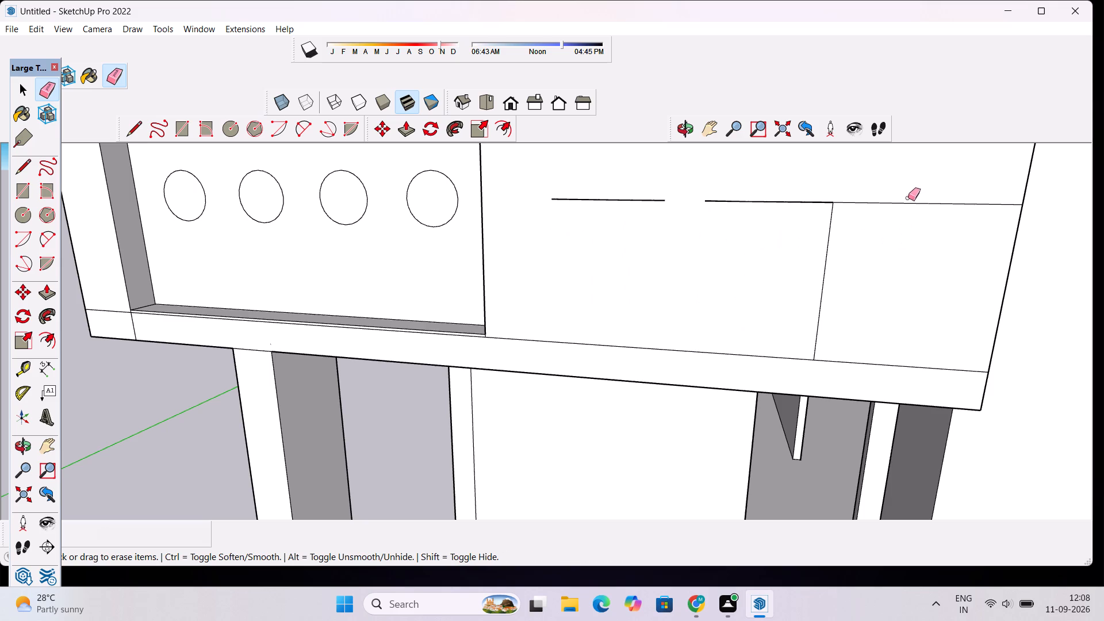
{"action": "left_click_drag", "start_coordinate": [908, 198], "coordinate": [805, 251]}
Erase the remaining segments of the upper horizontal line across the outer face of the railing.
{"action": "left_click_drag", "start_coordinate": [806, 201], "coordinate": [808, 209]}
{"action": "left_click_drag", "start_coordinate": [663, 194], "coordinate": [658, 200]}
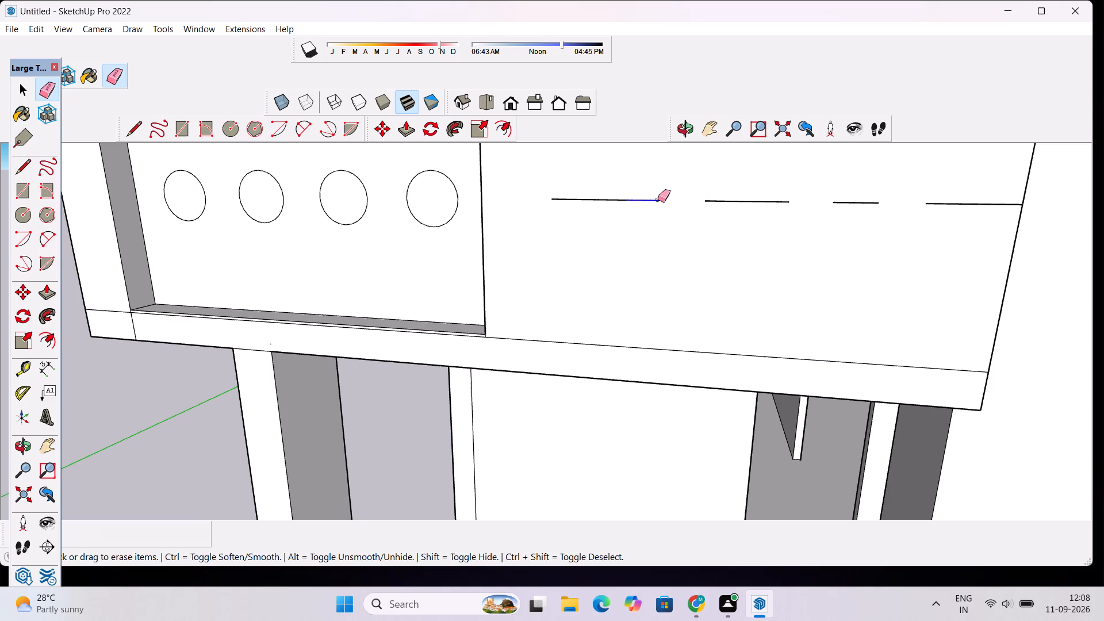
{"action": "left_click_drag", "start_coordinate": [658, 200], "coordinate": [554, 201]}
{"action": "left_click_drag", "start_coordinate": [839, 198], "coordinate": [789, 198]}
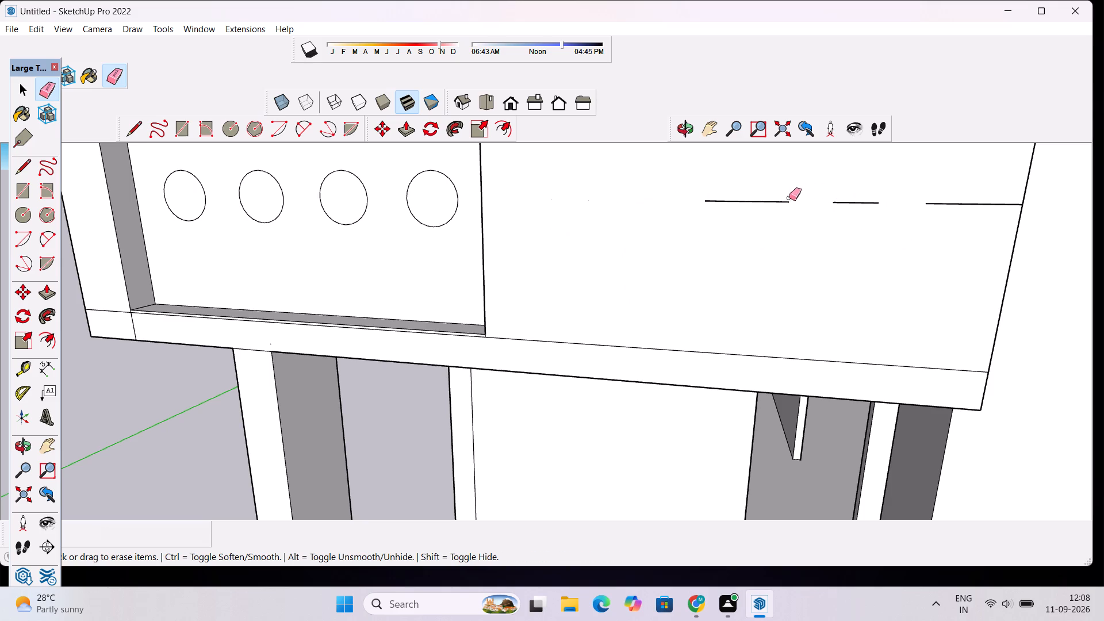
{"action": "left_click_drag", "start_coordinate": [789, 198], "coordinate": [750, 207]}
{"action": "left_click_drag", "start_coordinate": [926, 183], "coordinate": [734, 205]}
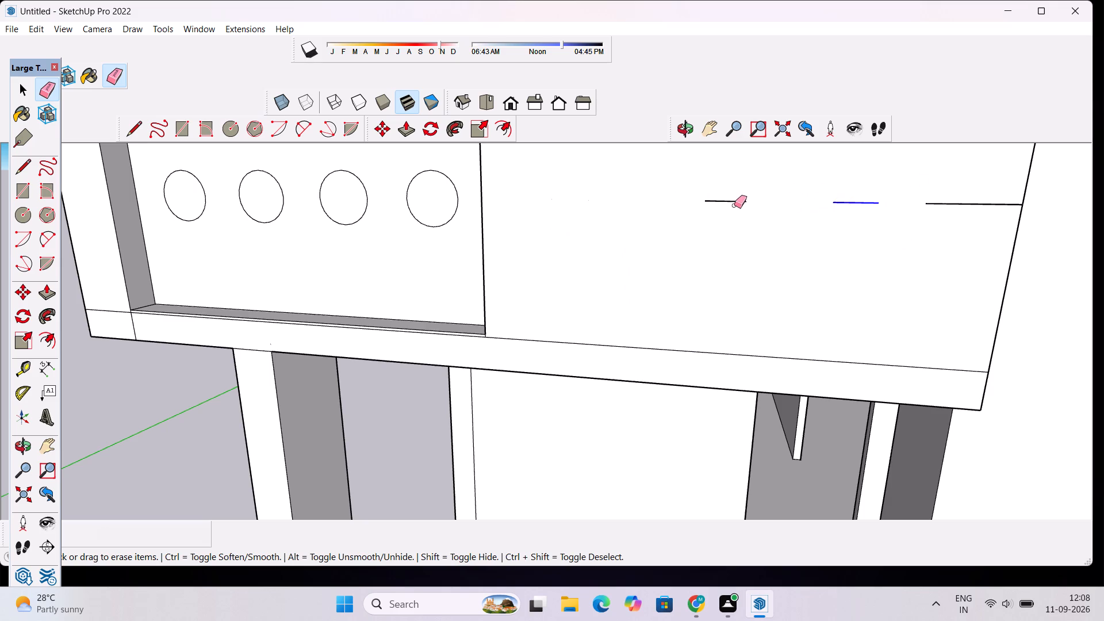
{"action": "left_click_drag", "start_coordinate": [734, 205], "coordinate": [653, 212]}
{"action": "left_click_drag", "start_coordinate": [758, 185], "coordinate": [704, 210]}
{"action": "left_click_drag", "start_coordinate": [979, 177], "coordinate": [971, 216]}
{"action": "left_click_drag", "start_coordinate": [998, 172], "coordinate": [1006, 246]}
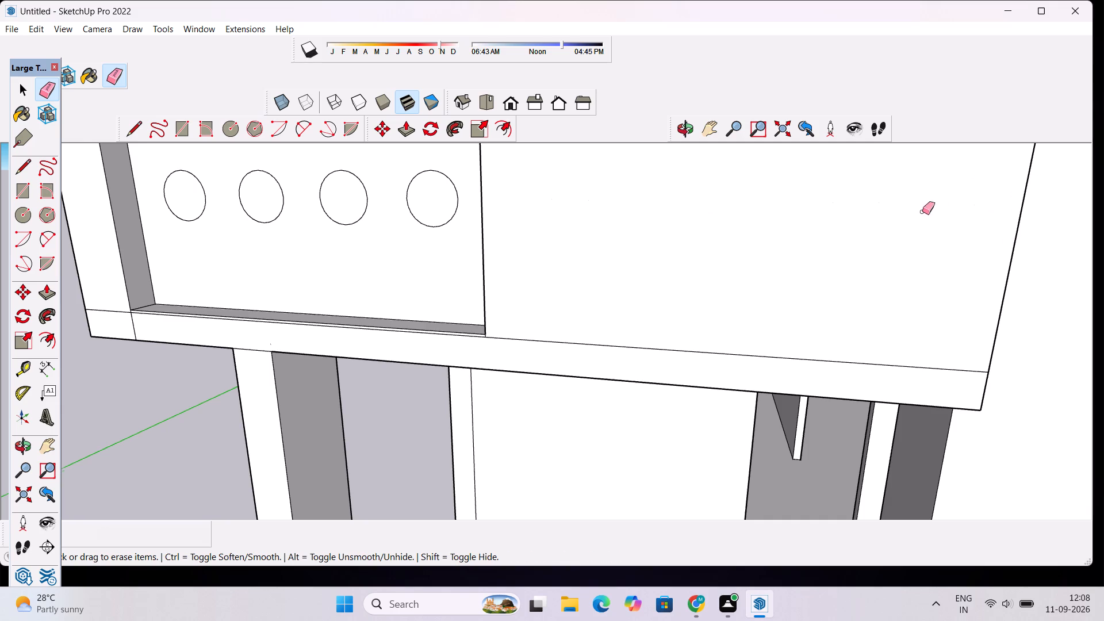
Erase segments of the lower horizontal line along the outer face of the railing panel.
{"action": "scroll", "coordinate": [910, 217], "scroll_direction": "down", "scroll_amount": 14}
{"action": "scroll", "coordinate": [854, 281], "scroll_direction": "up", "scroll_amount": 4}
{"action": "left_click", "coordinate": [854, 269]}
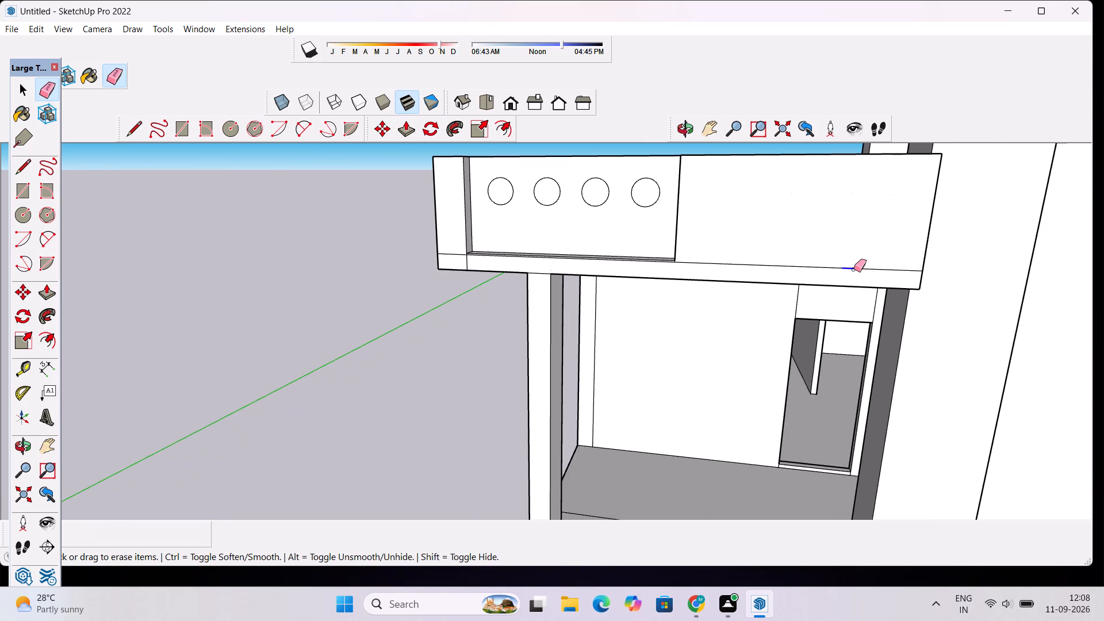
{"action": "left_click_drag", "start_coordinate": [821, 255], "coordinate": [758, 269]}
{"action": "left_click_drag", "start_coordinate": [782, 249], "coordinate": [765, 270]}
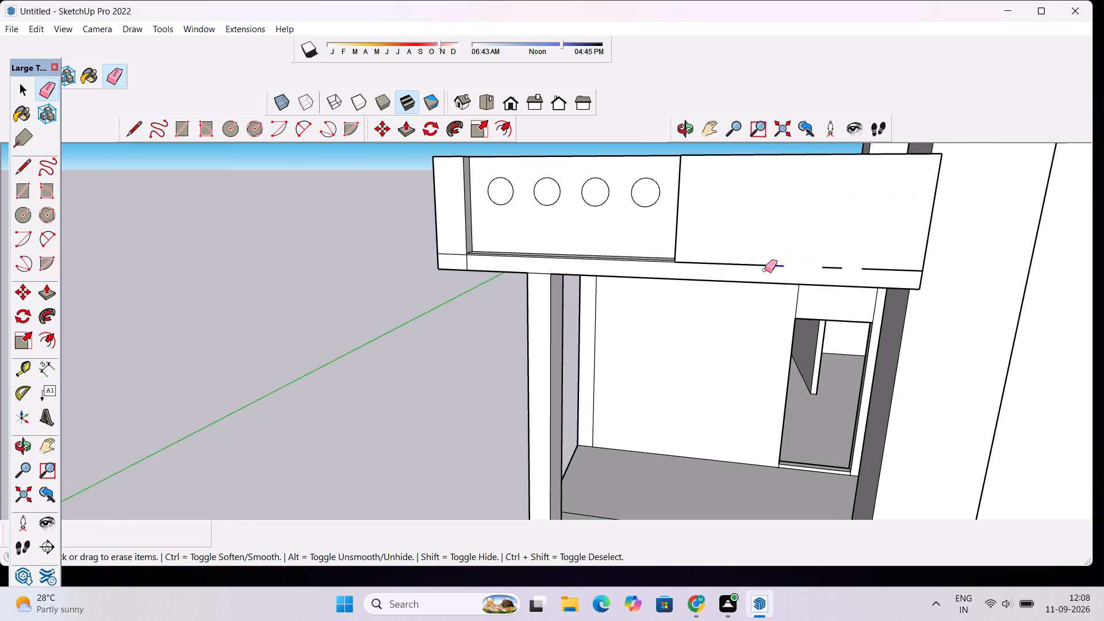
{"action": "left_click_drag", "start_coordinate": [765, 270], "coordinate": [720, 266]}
Examine the railing panel and the balcony from the side, above and front.
{"action": "left_click", "coordinate": [692, 134]}
{"action": "left_click_drag", "start_coordinate": [648, 186], "coordinate": [885, 274]}
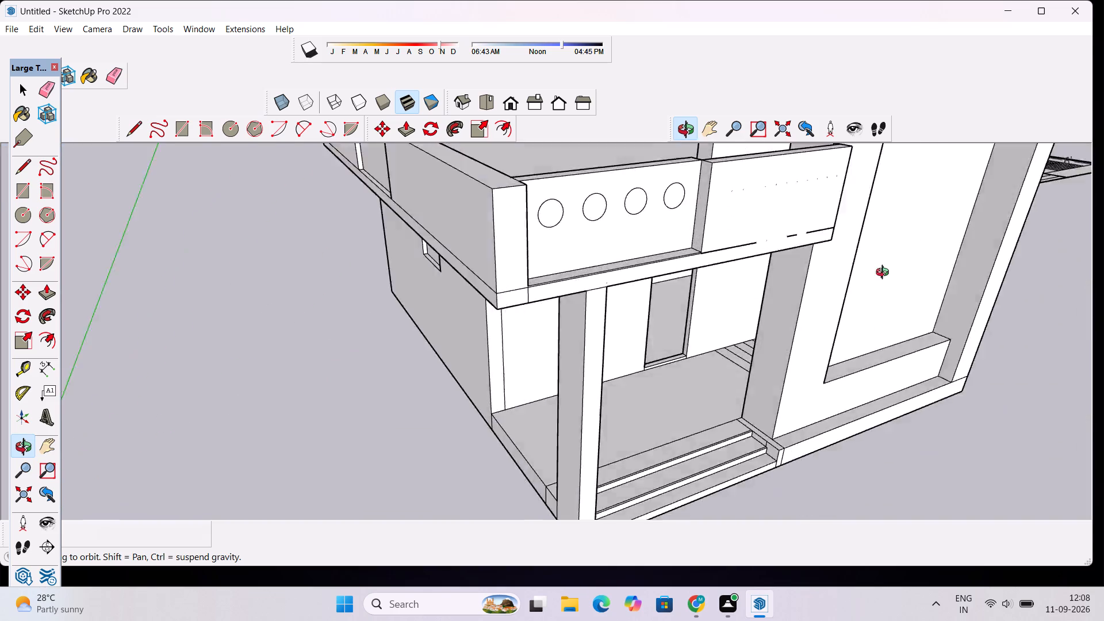
{"action": "left_click_drag", "start_coordinate": [885, 274], "coordinate": [1103, 323]}
{"action": "scroll", "coordinate": [594, 203], "scroll_direction": "down", "scroll_amount": 11}
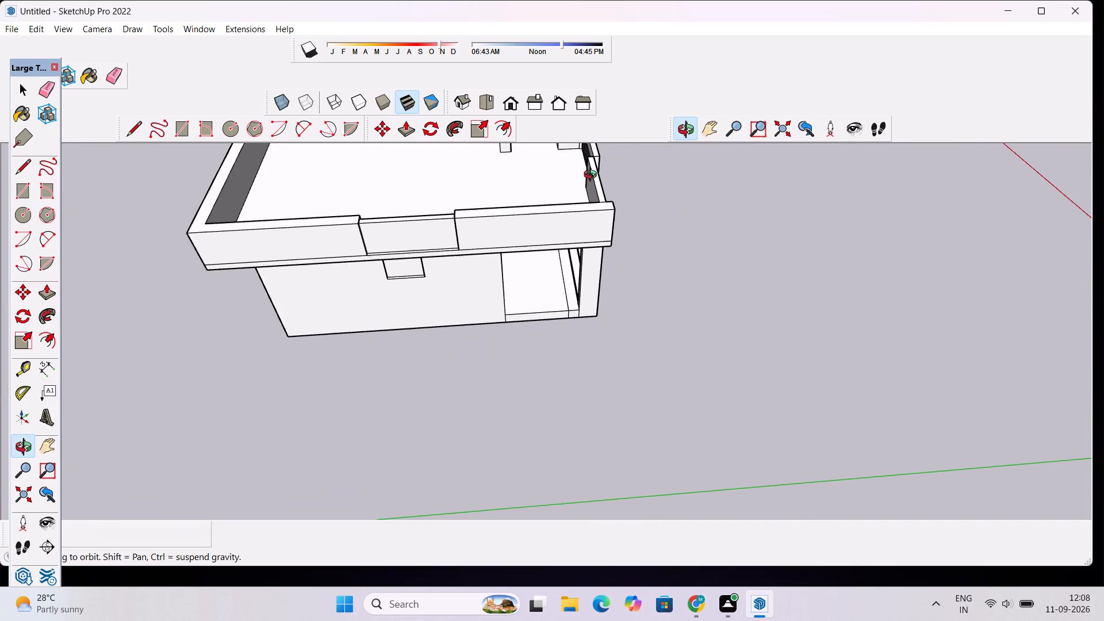
{"action": "scroll", "coordinate": [596, 155], "scroll_direction": "up", "scroll_amount": 12}
{"action": "scroll", "coordinate": [566, 193], "scroll_direction": "down", "scroll_amount": 9}
{"action": "left_click_drag", "start_coordinate": [728, 224], "coordinate": [415, 221]}
{"action": "scroll", "coordinate": [513, 251], "scroll_direction": "down", "scroll_amount": 4}
{"action": "left_click_drag", "start_coordinate": [561, 273], "coordinate": [538, 195]}
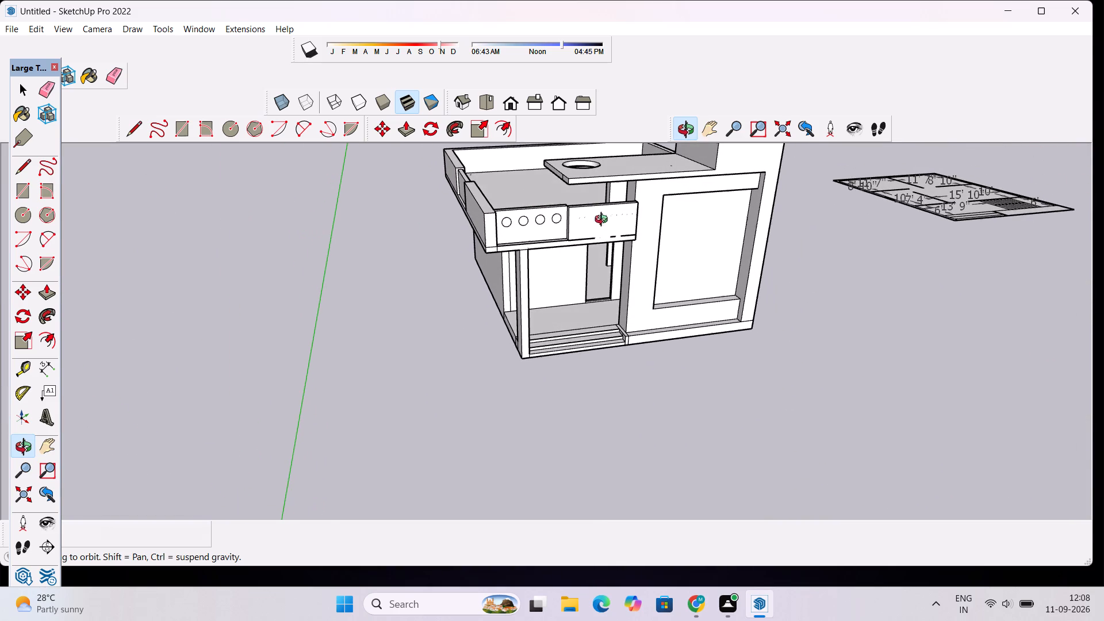
{"action": "scroll", "coordinate": [623, 250], "scroll_direction": "up", "scroll_amount": 4}
{"action": "left_click_drag", "start_coordinate": [623, 250], "coordinate": [601, 230]}
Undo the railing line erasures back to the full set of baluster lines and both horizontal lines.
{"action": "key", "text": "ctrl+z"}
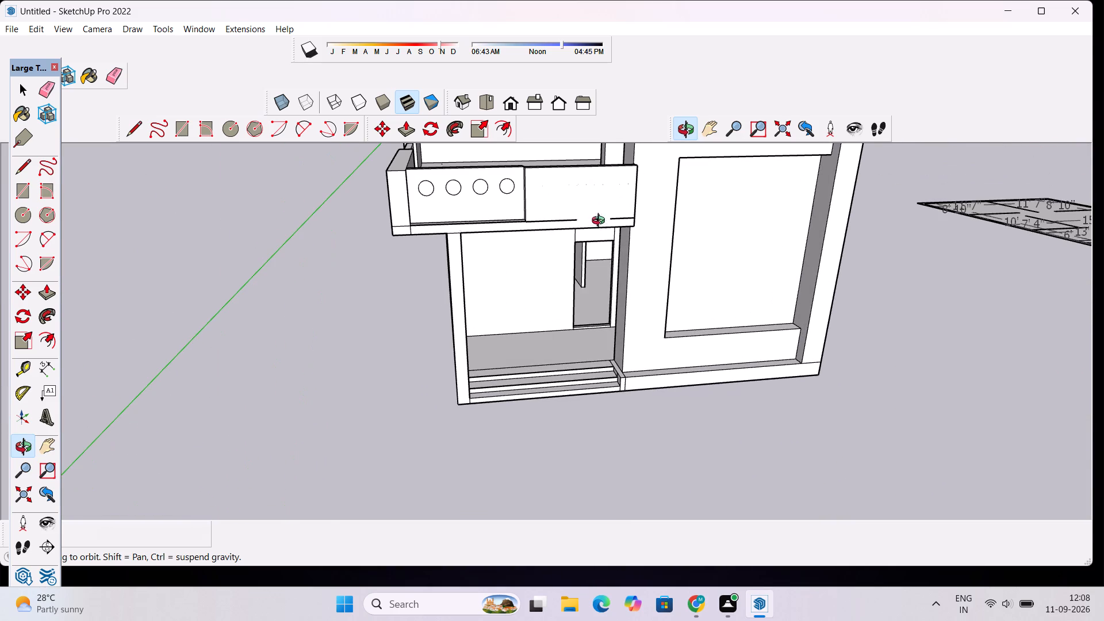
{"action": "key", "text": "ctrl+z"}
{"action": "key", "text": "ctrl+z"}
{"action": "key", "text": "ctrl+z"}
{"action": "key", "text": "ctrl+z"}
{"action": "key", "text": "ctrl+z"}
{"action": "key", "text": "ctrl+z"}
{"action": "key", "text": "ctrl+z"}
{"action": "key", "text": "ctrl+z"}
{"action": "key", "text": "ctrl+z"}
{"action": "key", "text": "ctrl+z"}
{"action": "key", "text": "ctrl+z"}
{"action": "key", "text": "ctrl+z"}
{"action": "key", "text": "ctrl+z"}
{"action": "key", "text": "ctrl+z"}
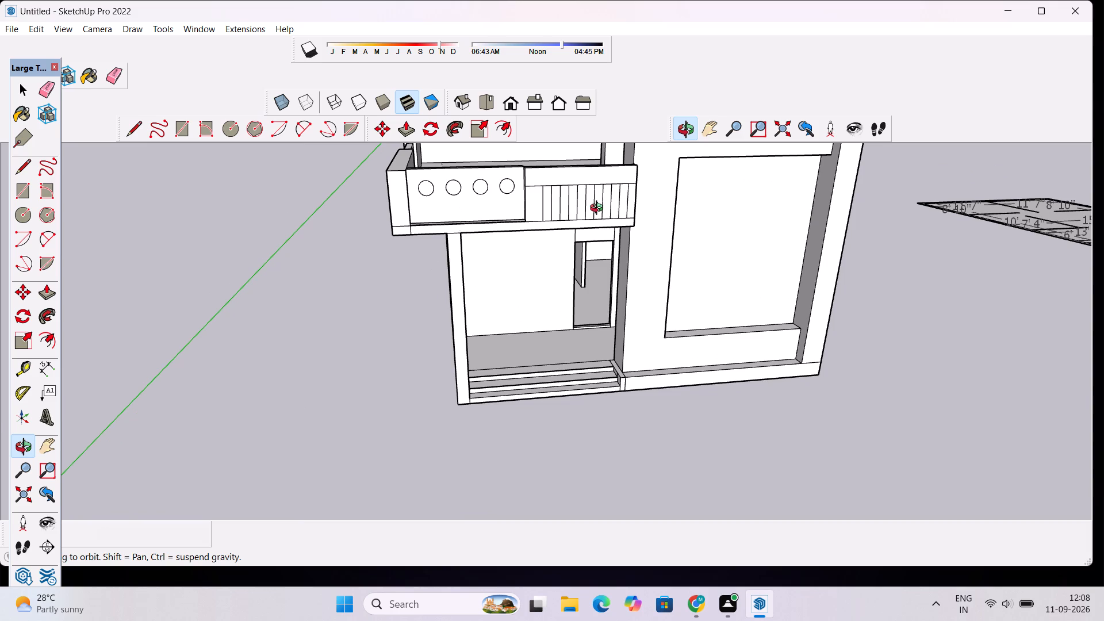
Erase only the vertical baluster lines on the railing's outer face, keeping the upper horizontal line.
{"action": "scroll", "coordinate": [584, 209], "scroll_direction": "up", "scroll_amount": 4, "text": "ctrl"}
{"action": "key", "text": "space"}
{"action": "type", "text": "e"}
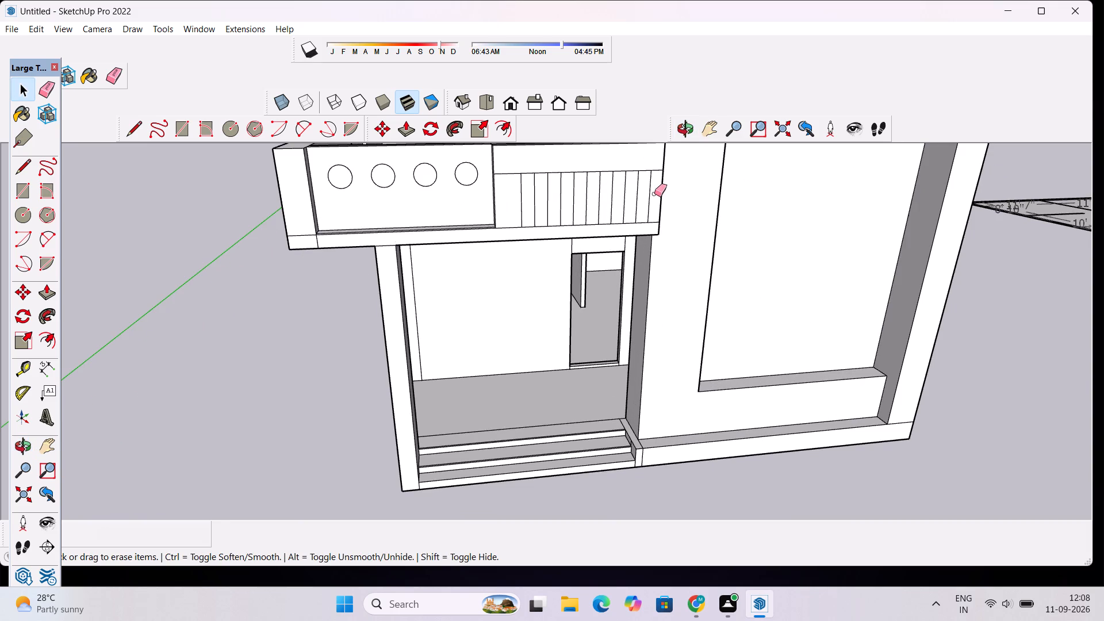
{"action": "left_click_drag", "start_coordinate": [654, 194], "coordinate": [503, 212]}
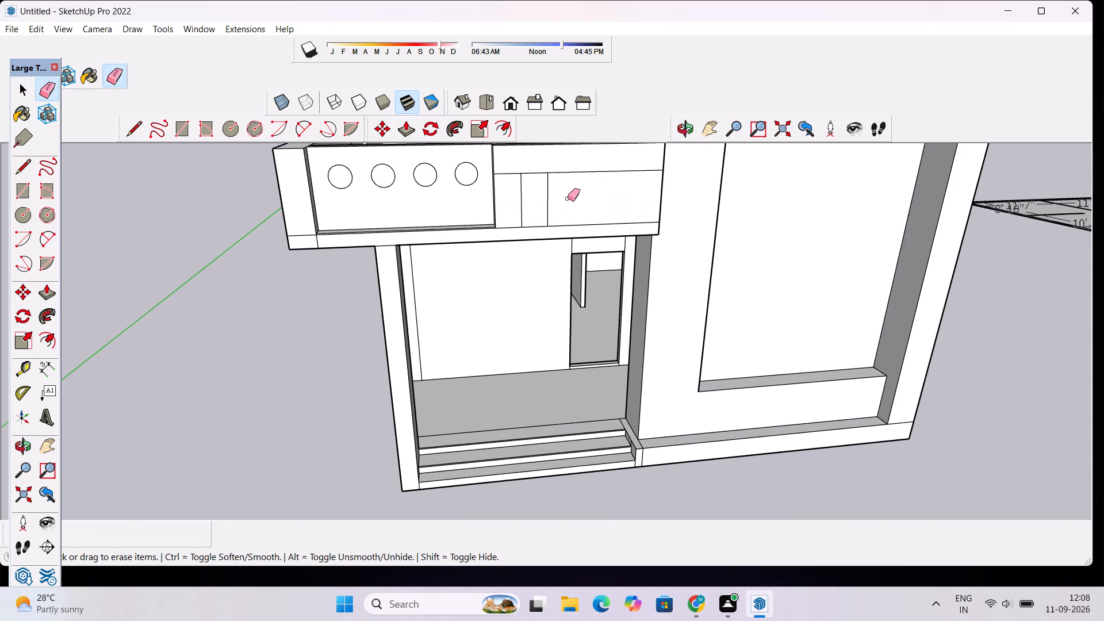
{"action": "left_click_drag", "start_coordinate": [570, 197], "coordinate": [519, 211]}
Erase every segment of the lower horizontal line on the railing's outer face, from the circle panel to the outer end.
{"action": "scroll", "coordinate": [587, 246], "scroll_direction": "down", "scroll_amount": 10}
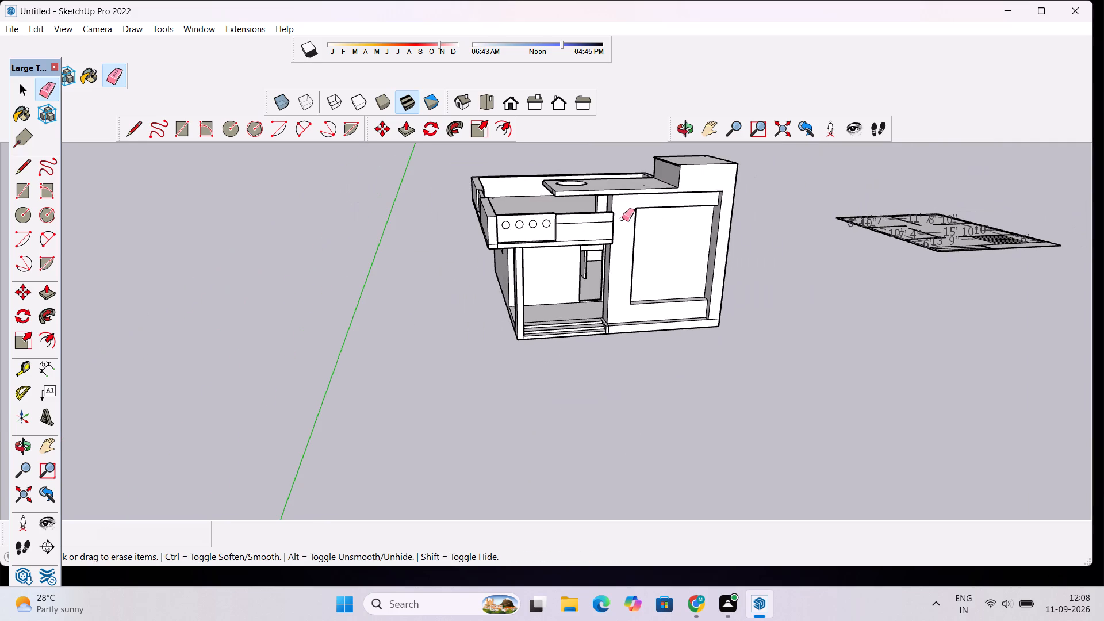
{"action": "scroll", "coordinate": [591, 262], "scroll_direction": "up", "scroll_amount": 5}
{"action": "left_click", "coordinate": [581, 210]}
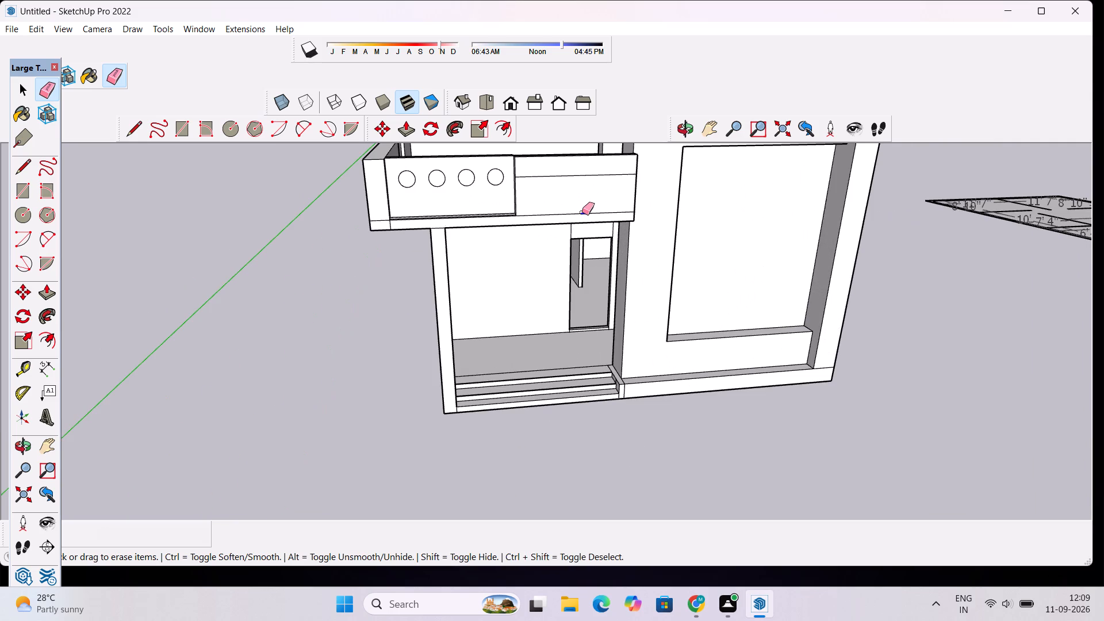
{"action": "left_click", "coordinate": [563, 210]}
{"action": "scroll", "coordinate": [555, 215], "scroll_direction": "up", "scroll_amount": 2}
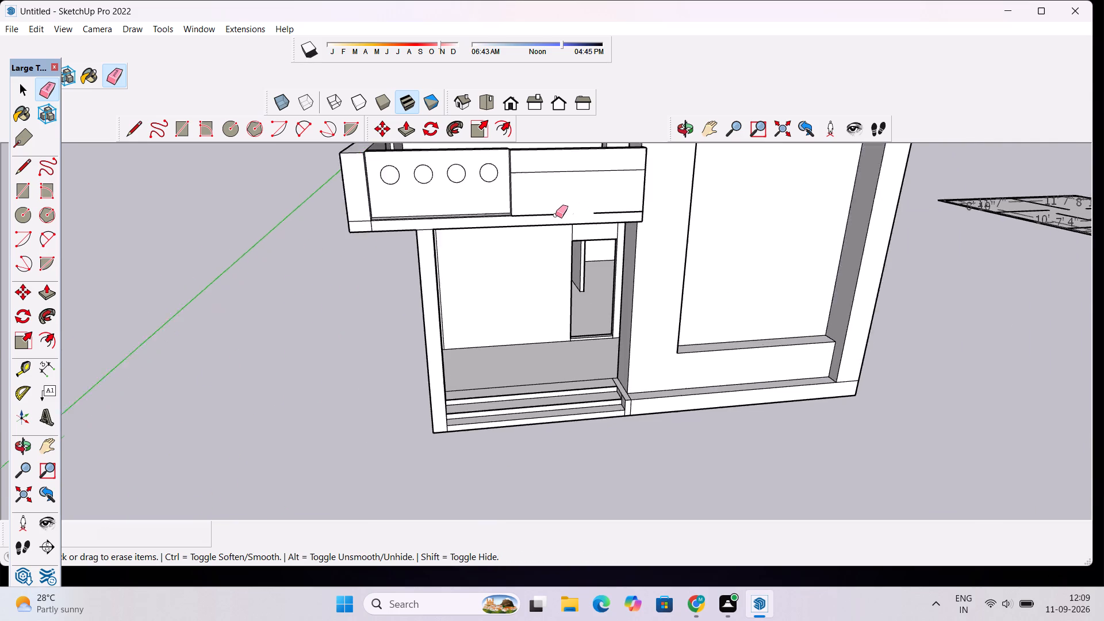
{"action": "scroll", "coordinate": [555, 215], "scroll_direction": "up", "scroll_amount": 7}
{"action": "left_click_drag", "start_coordinate": [555, 215], "coordinate": [493, 215]}
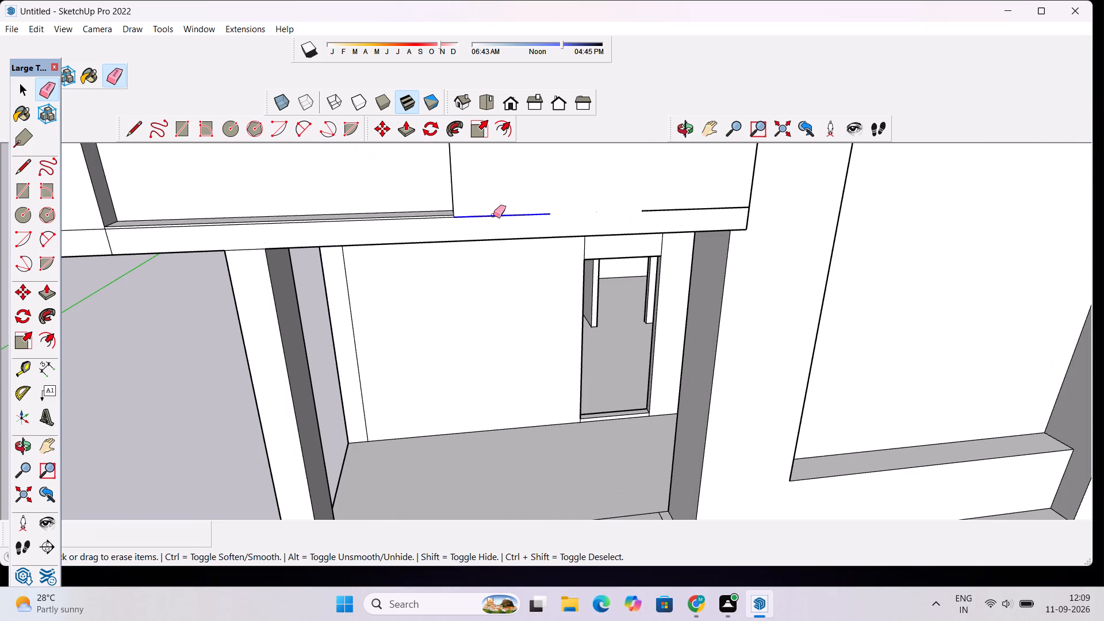
{"action": "left_click_drag", "start_coordinate": [493, 215], "coordinate": [471, 220]}
{"action": "left_click_drag", "start_coordinate": [637, 208], "coordinate": [665, 206]}
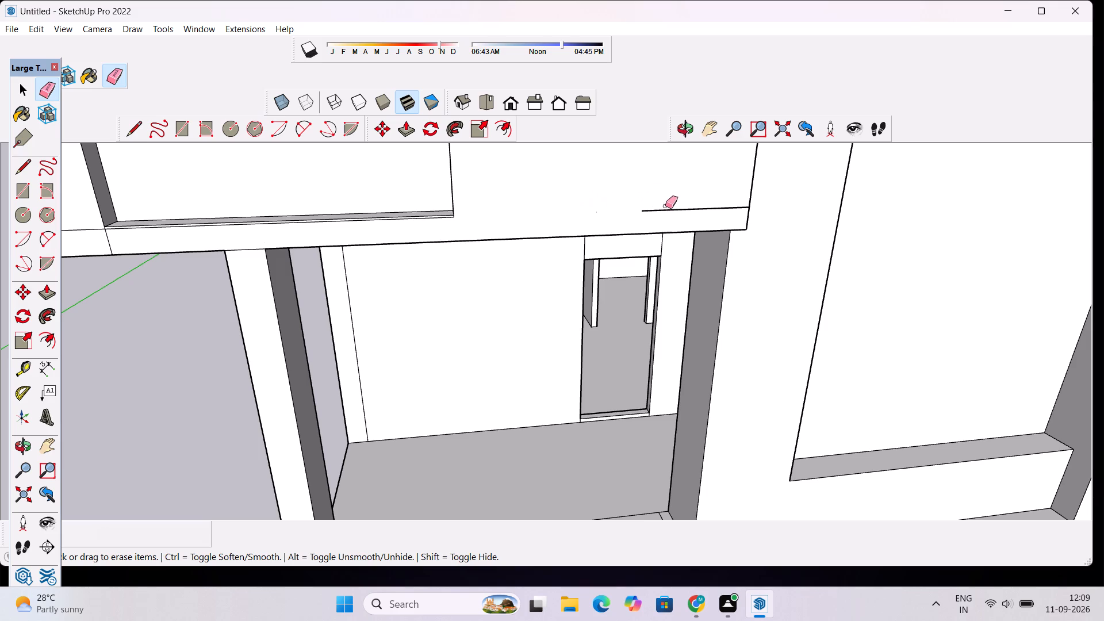
{"action": "left_click_drag", "start_coordinate": [665, 206], "coordinate": [737, 205]}
{"action": "left_click_drag", "start_coordinate": [735, 205], "coordinate": [715, 212]}
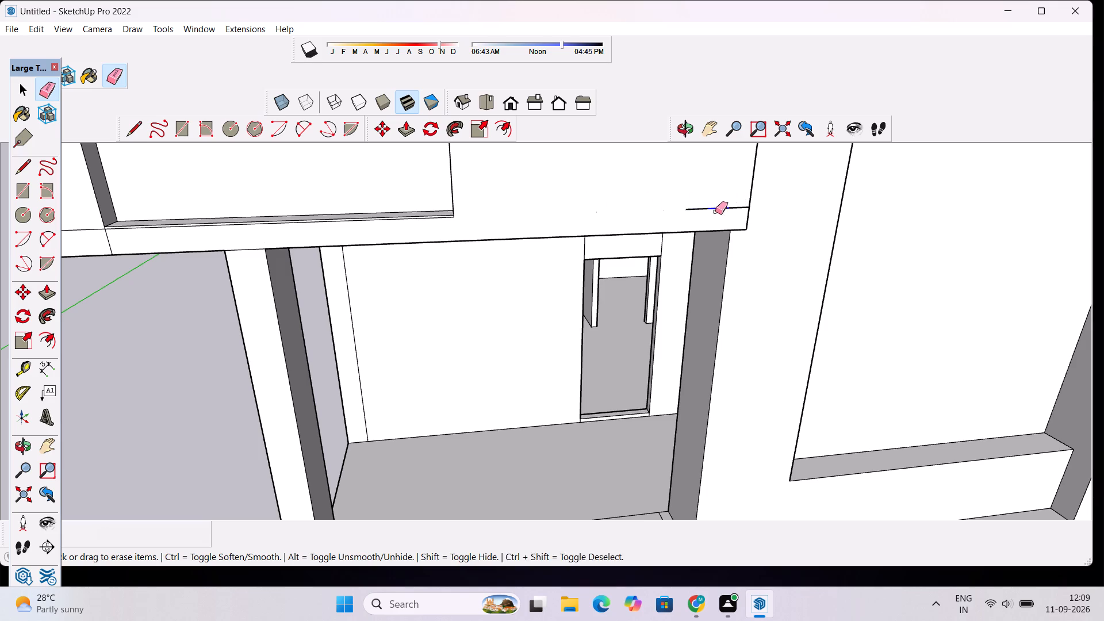
{"action": "left_click_drag", "start_coordinate": [715, 212], "coordinate": [665, 218]}
{"action": "left_click_drag", "start_coordinate": [726, 205], "coordinate": [685, 212]}
{"action": "left_click_drag", "start_coordinate": [731, 204], "coordinate": [731, 204]}
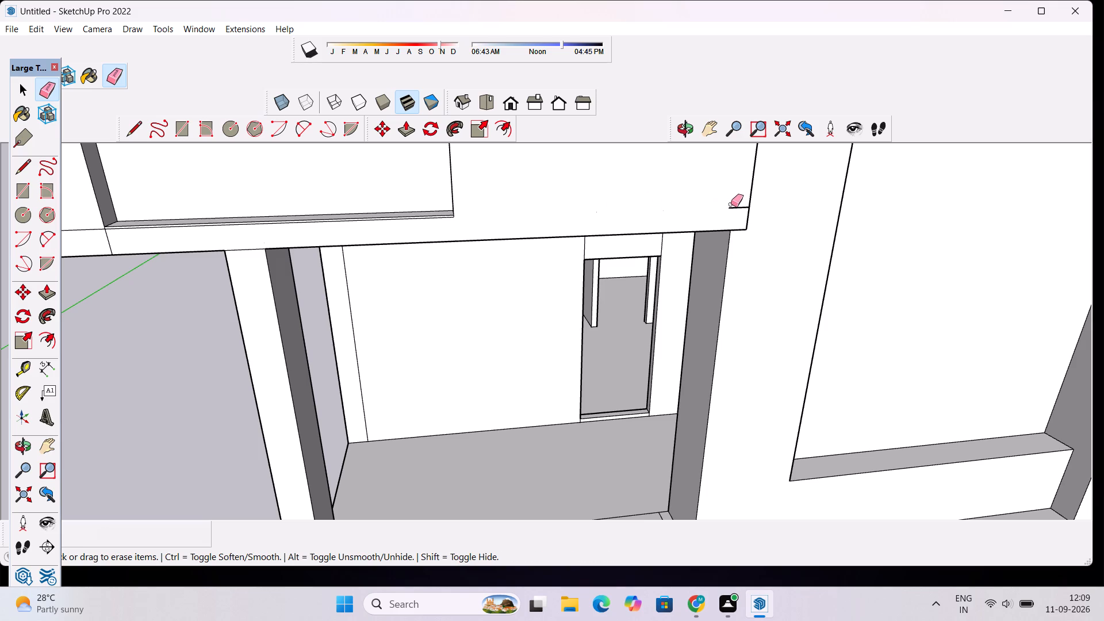
{"action": "left_click_drag", "start_coordinate": [731, 204], "coordinate": [736, 209]}
Erase the vertical baluster lines on the railing's inner face, including the last one beside the projecting wall.
{"action": "scroll", "coordinate": [730, 219], "scroll_direction": "down", "scroll_amount": 14}
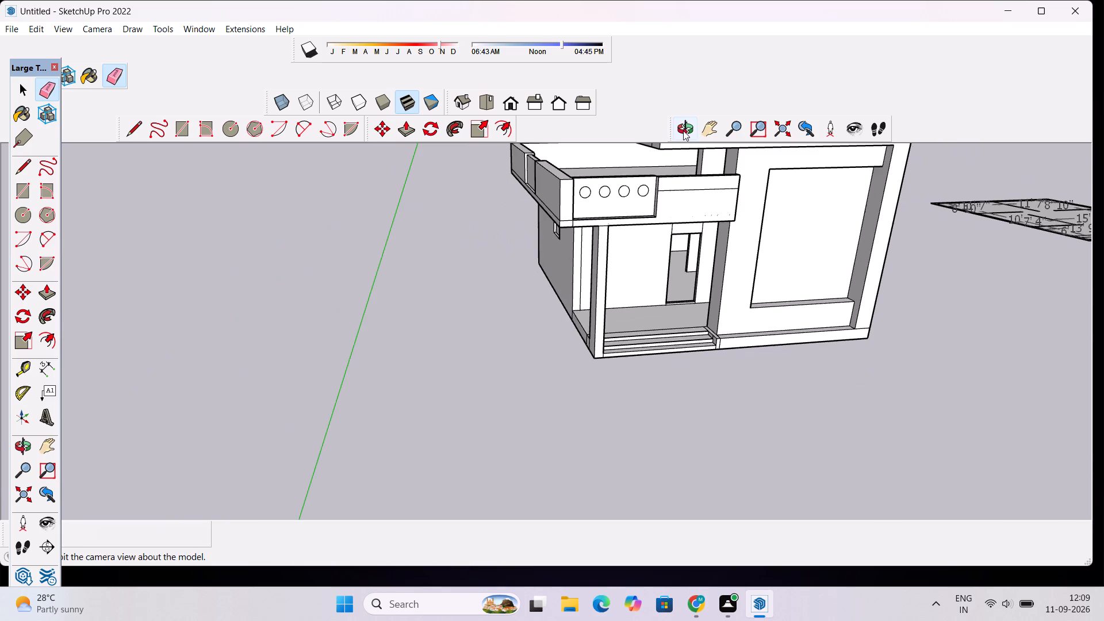
{"action": "left_click", "coordinate": [683, 131]}
{"action": "left_click_drag", "start_coordinate": [637, 195], "coordinate": [1103, 285]}
{"action": "scroll", "coordinate": [558, 244], "scroll_direction": "down", "scroll_amount": 8}
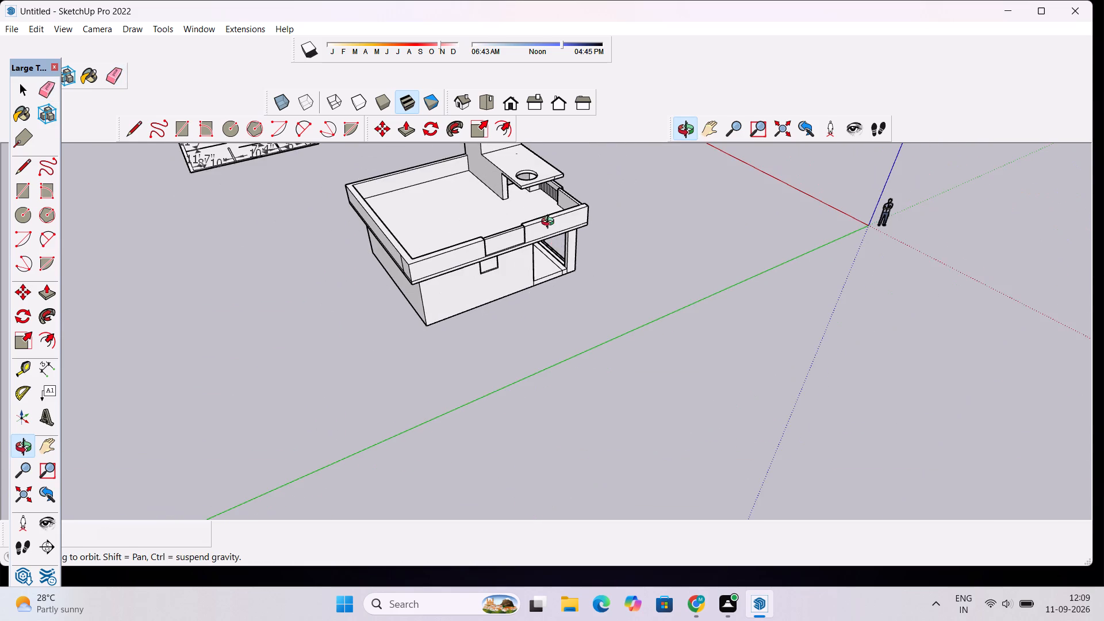
{"action": "scroll", "coordinate": [547, 198], "scroll_direction": "up", "scroll_amount": 19}
{"action": "scroll", "coordinate": [547, 198], "scroll_direction": "up", "scroll_amount": 4}
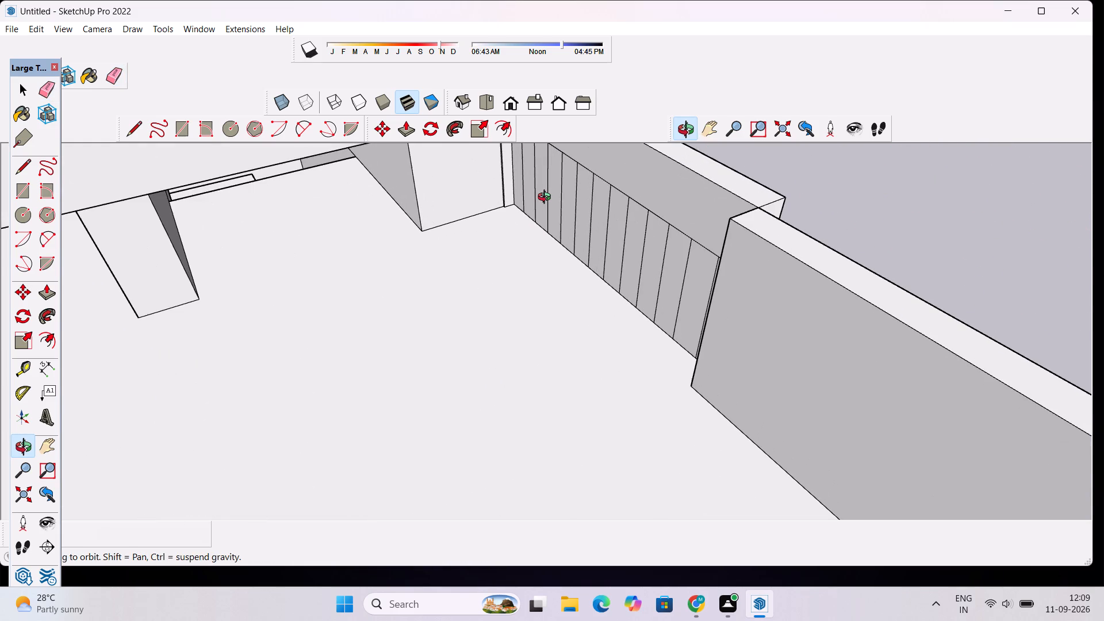
{"action": "key", "text": "e"}
{"action": "left_click_drag", "start_coordinate": [519, 180], "coordinate": [655, 274]}
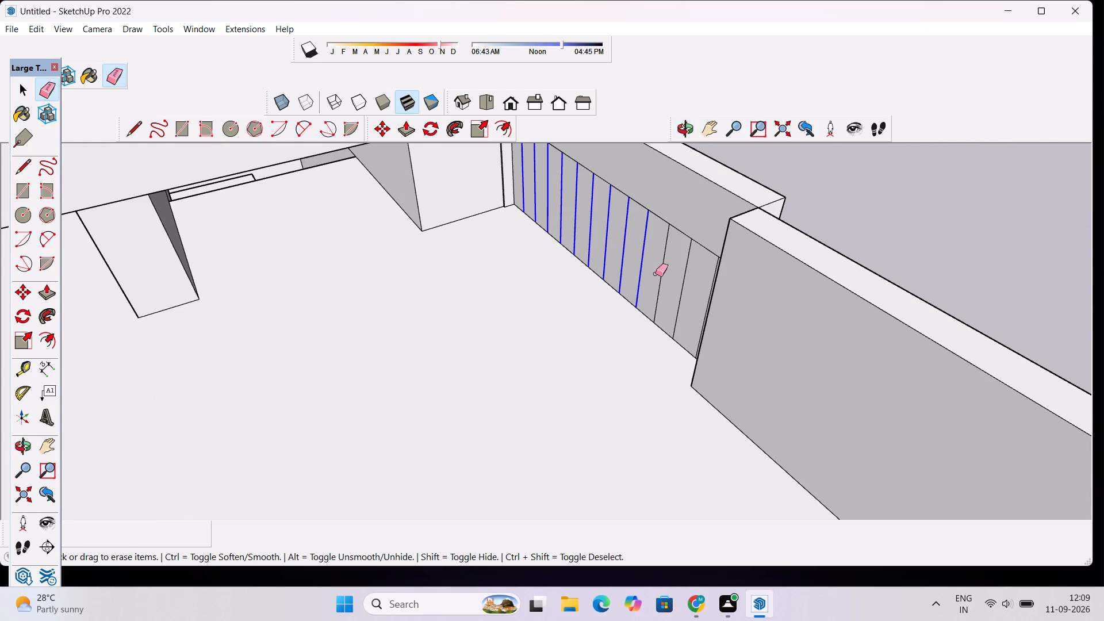
{"action": "left_click_drag", "start_coordinate": [655, 274], "coordinate": [686, 301]}
{"action": "scroll", "coordinate": [686, 302], "scroll_direction": "up", "scroll_amount": 11}
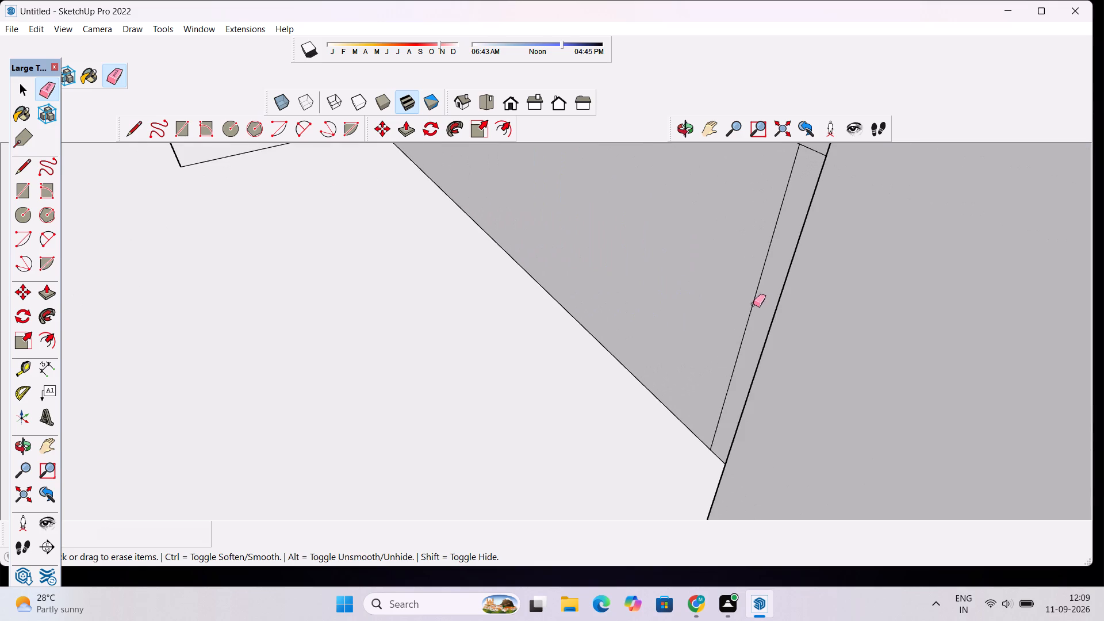
{"action": "left_click", "coordinate": [760, 310]}
Examine the cleaned railing panel, porch and front wall from the front of the house.
{"action": "scroll", "coordinate": [734, 281], "scroll_direction": "down", "scroll_amount": 5}
{"action": "left_click", "coordinate": [684, 132]}
{"action": "left_click_drag", "start_coordinate": [731, 250], "coordinate": [444, 249]}
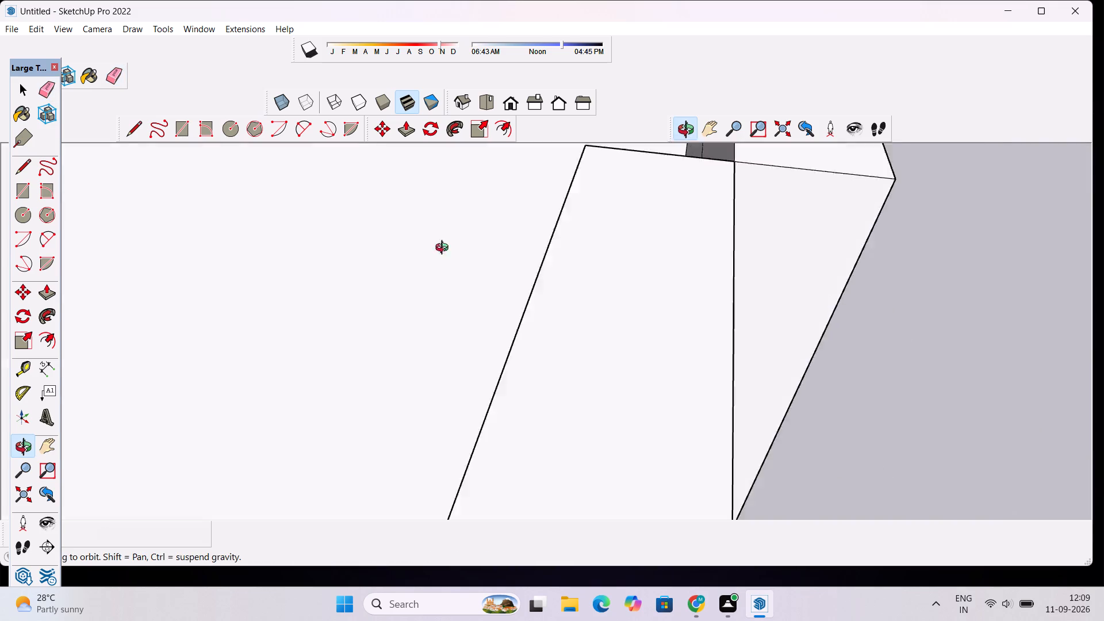
{"action": "left_click_drag", "start_coordinate": [444, 249], "coordinate": [355, 237]}
{"action": "scroll", "coordinate": [355, 237], "scroll_direction": "down", "scroll_amount": 20}
{"action": "scroll", "coordinate": [355, 237], "scroll_direction": "down", "scroll_amount": 1}
{"action": "left_click_drag", "start_coordinate": [511, 339], "coordinate": [418, 306]}
{"action": "scroll", "coordinate": [415, 302], "scroll_direction": "down", "scroll_amount": 5}
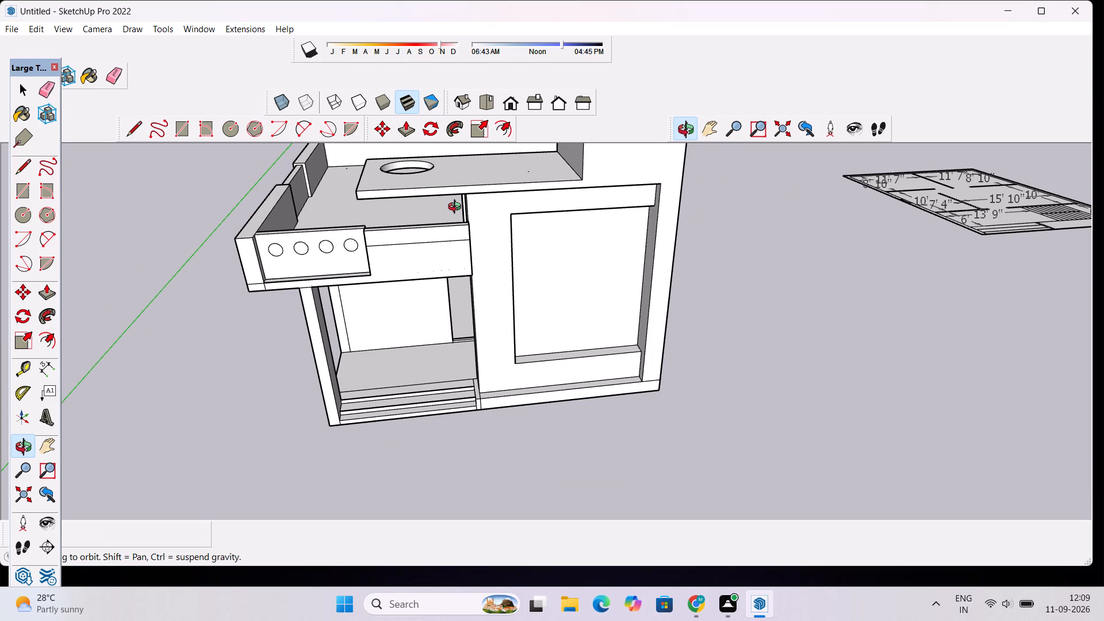
{"action": "scroll", "coordinate": [463, 204], "scroll_direction": "down", "scroll_amount": 3}
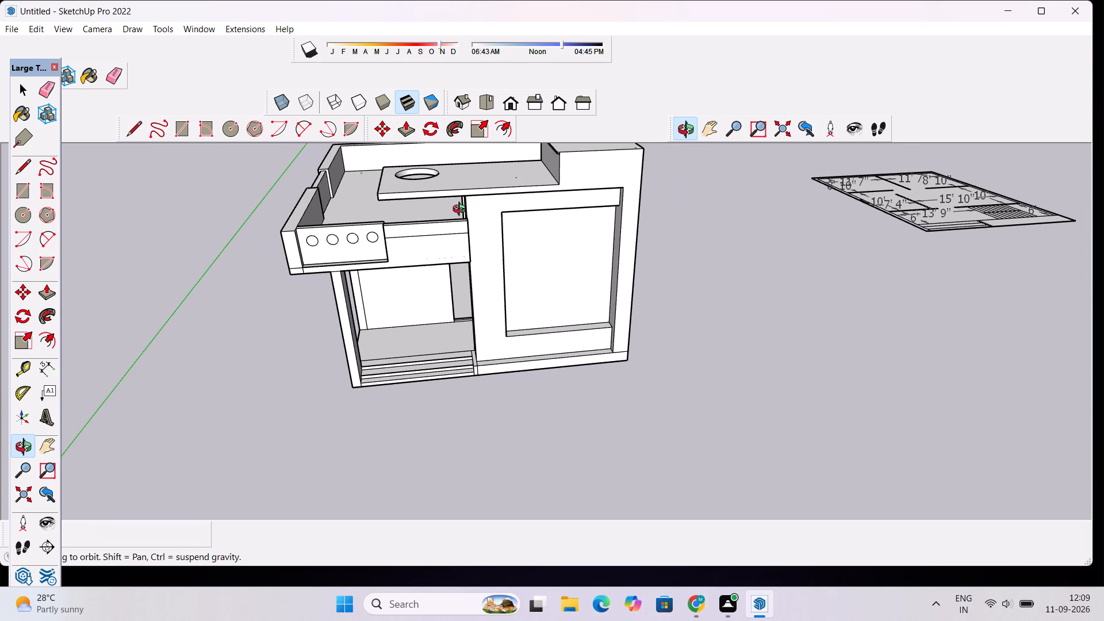
{"action": "scroll", "coordinate": [458, 245], "scroll_direction": "down", "scroll_amount": 2}
{"action": "left_click_drag", "start_coordinate": [457, 328], "coordinate": [445, 285]}
{"action": "scroll", "coordinate": [465, 319], "scroll_direction": "up", "scroll_amount": 6}
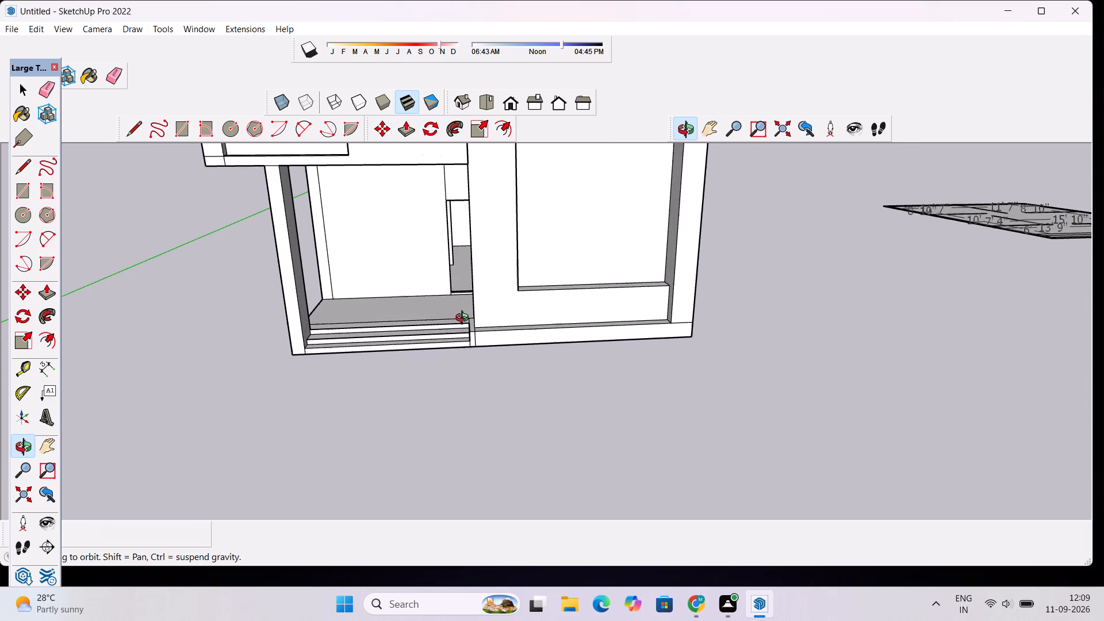
{"action": "scroll", "coordinate": [412, 327], "scroll_direction": "down", "scroll_amount": 2}
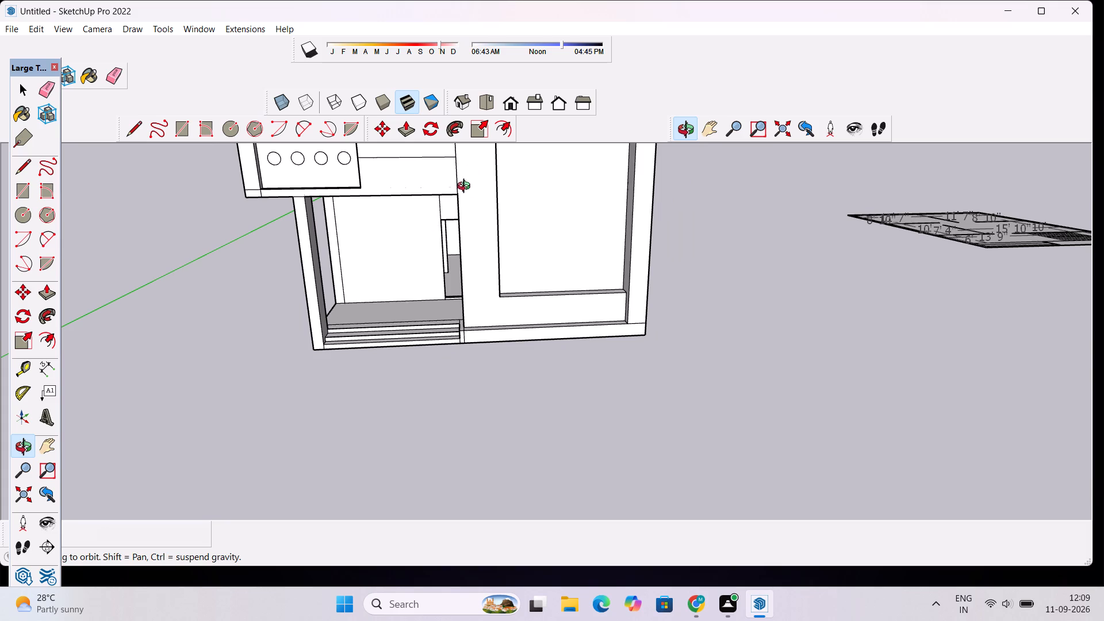
Draw a rectangle about 2' 4" wide and 3' 3" high on the porch's back wall, from its far vertical line, level with the doorway top.
{"action": "scroll", "coordinate": [425, 239], "scroll_direction": "down", "scroll_amount": 2}
{"action": "left_click_drag", "start_coordinate": [327, 238], "coordinate": [509, 266], "text": "shift"}
{"action": "scroll", "coordinate": [550, 246], "scroll_direction": "up", "scroll_amount": 6, "text": "shift"}
{"action": "left_click_drag", "start_coordinate": [562, 284], "coordinate": [535, 339], "text": "shift"}
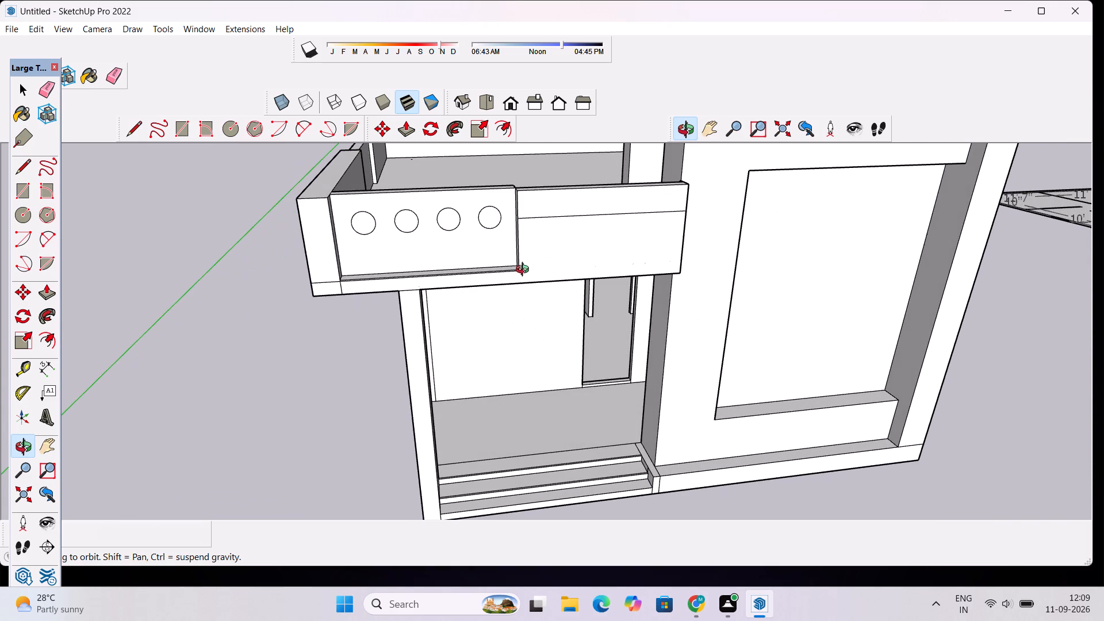
{"action": "scroll", "coordinate": [526, 300], "scroll_direction": "down", "scroll_amount": 5}
{"action": "left_click_drag", "start_coordinate": [528, 365], "coordinate": [497, 263]}
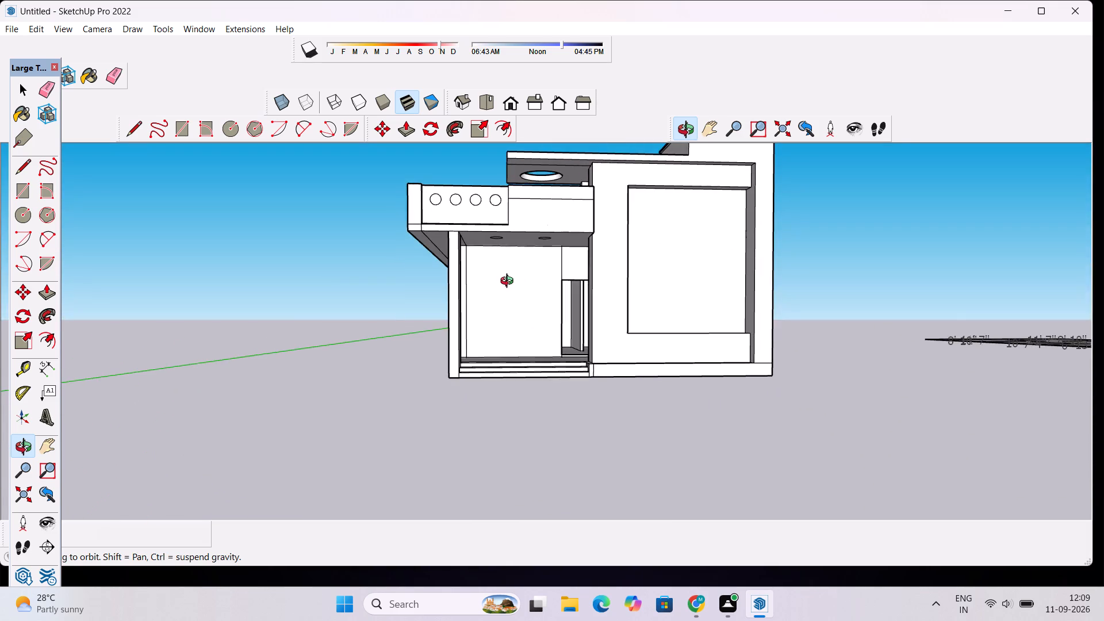
{"action": "scroll", "coordinate": [509, 282], "scroll_direction": "up", "scroll_amount": 6}
{"action": "left_click_drag", "start_coordinate": [512, 277], "coordinate": [515, 288]}
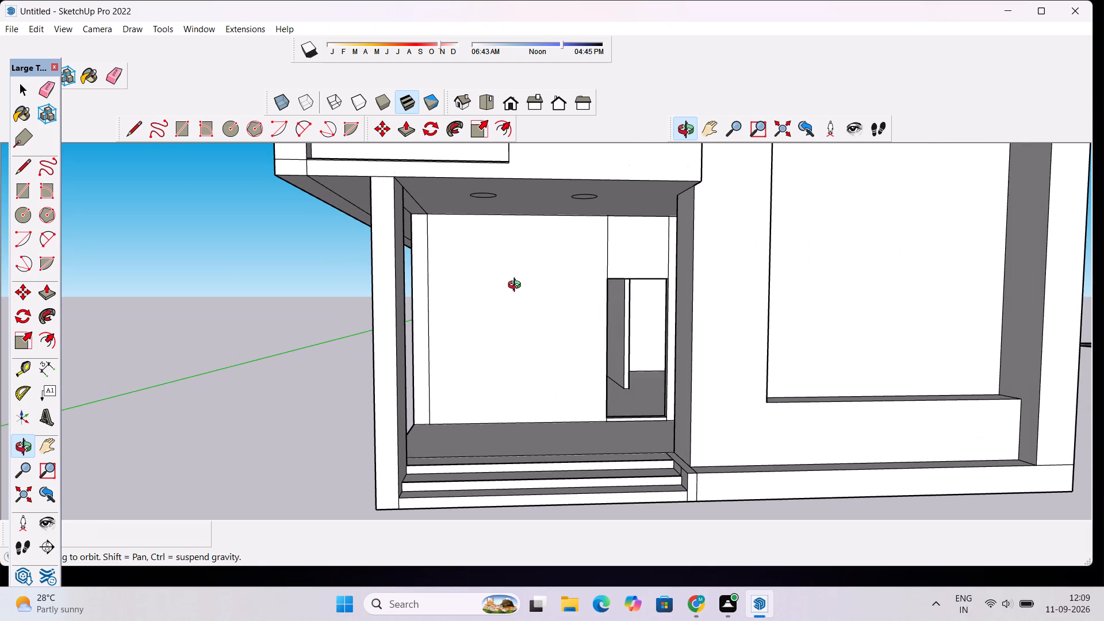
{"action": "key", "text": "r"}
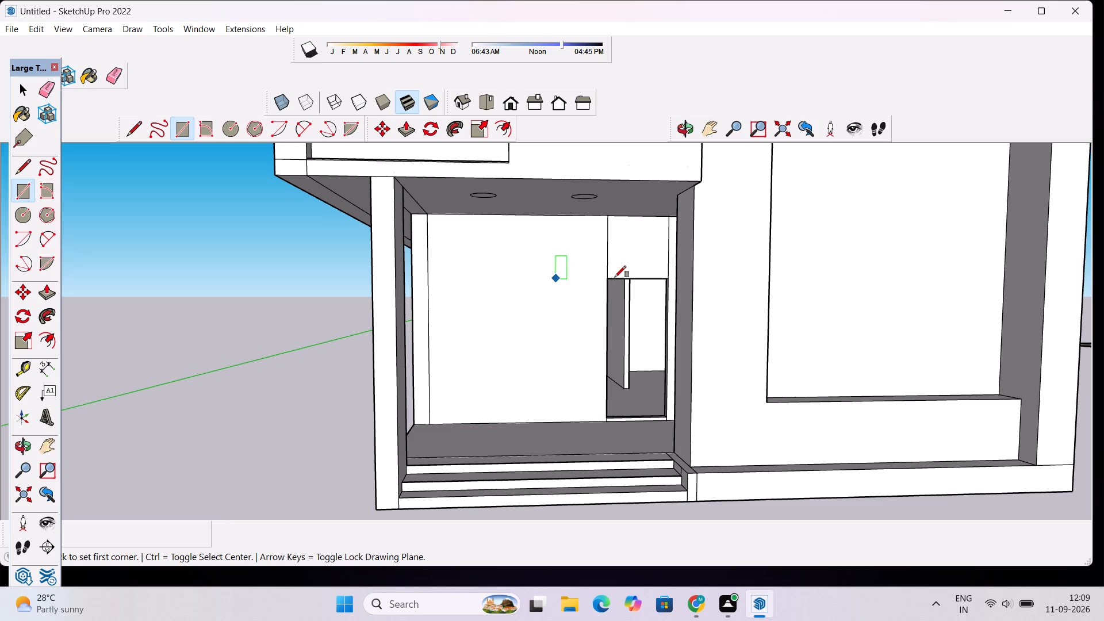
{"action": "scroll", "coordinate": [604, 277], "scroll_direction": "up", "scroll_amount": 4}
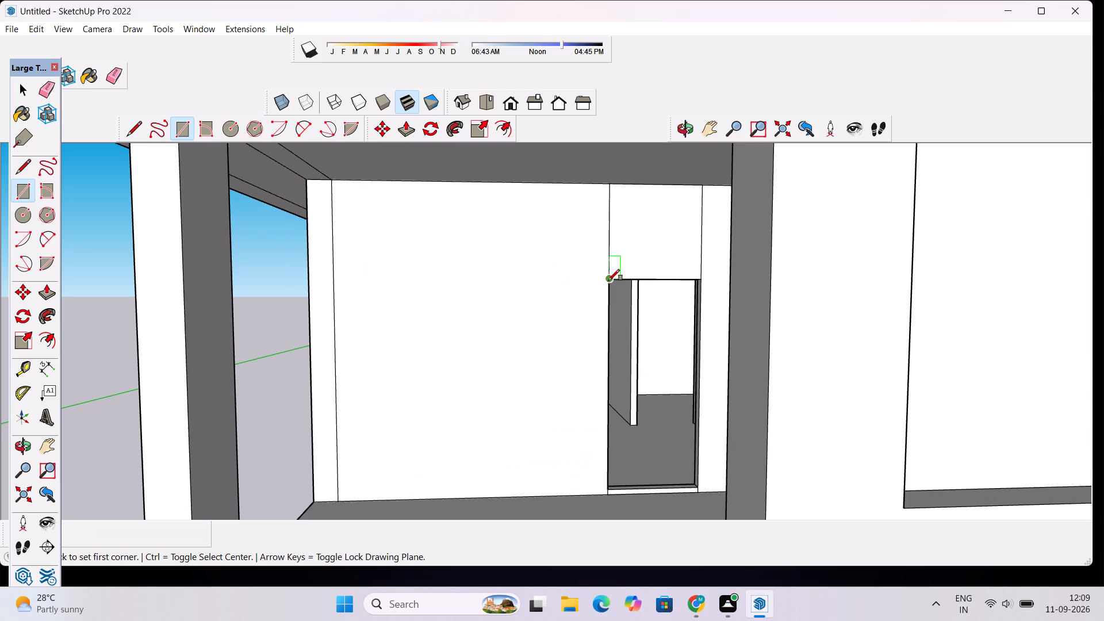
{"action": "scroll", "coordinate": [473, 270], "scroll_direction": "down", "scroll_amount": 6}
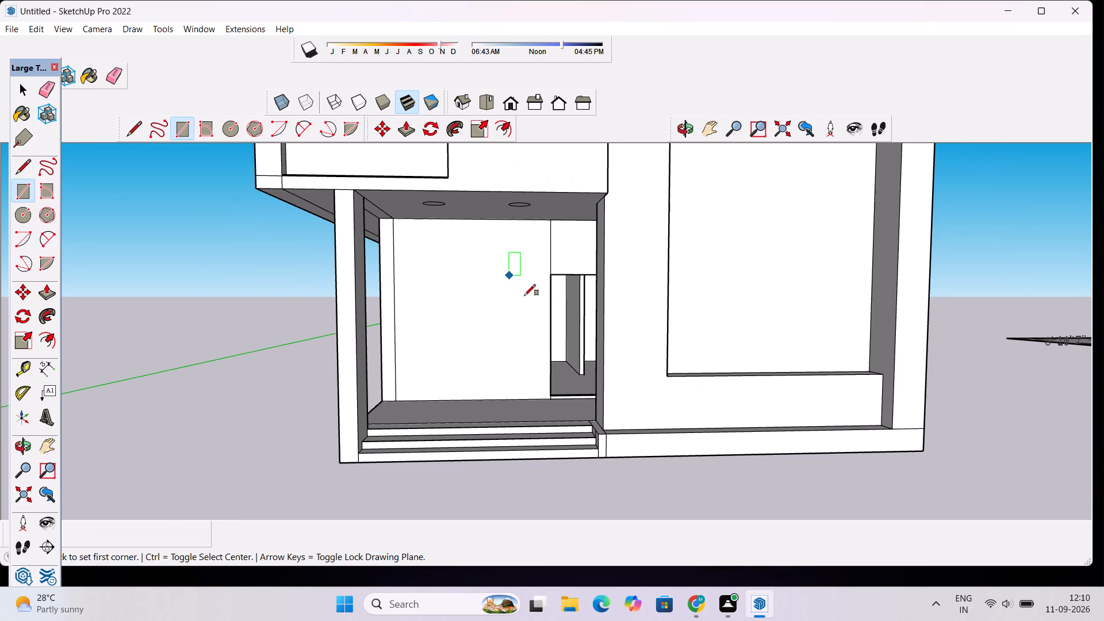
{"action": "scroll", "coordinate": [549, 274], "scroll_direction": "up", "scroll_amount": 3}
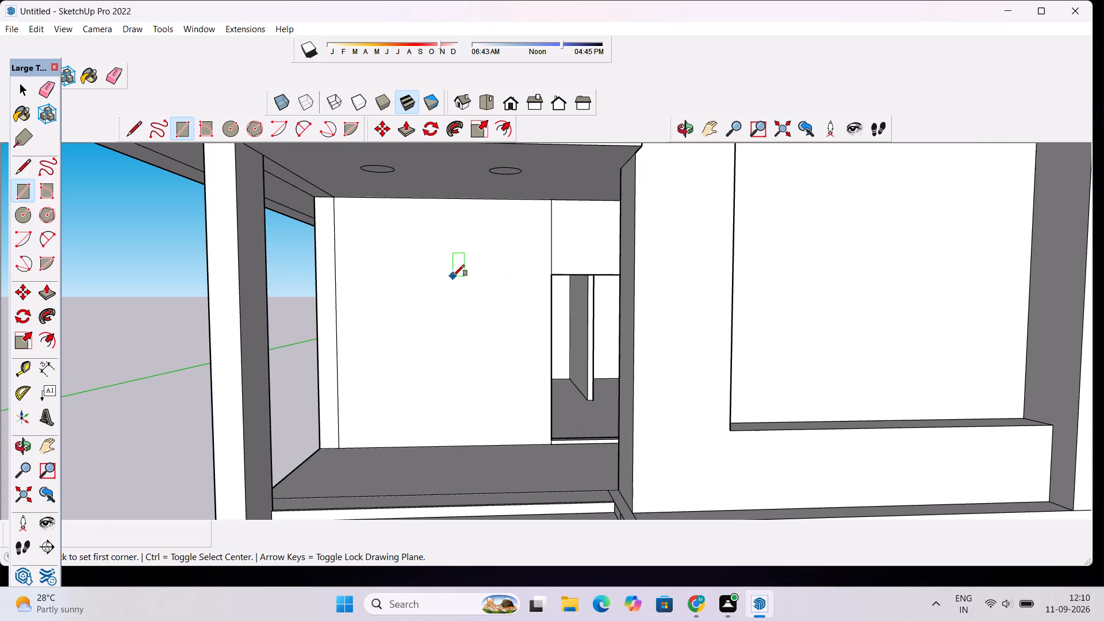
{"action": "left_click", "coordinate": [426, 280]}
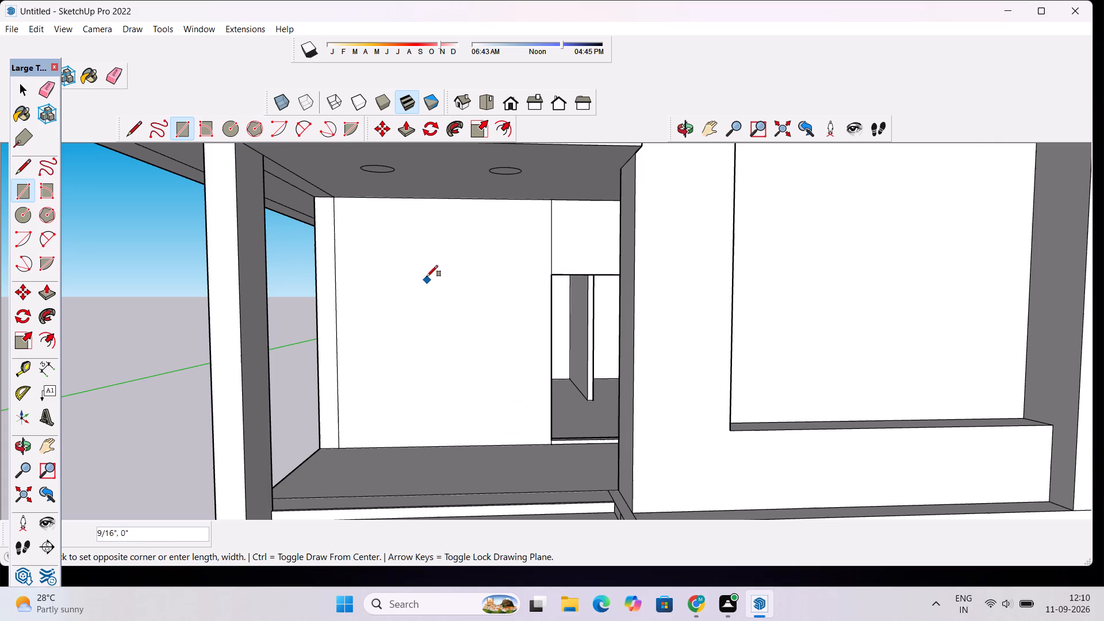
{"action": "key", "text": "space"}
{"action": "key", "text": "r"}
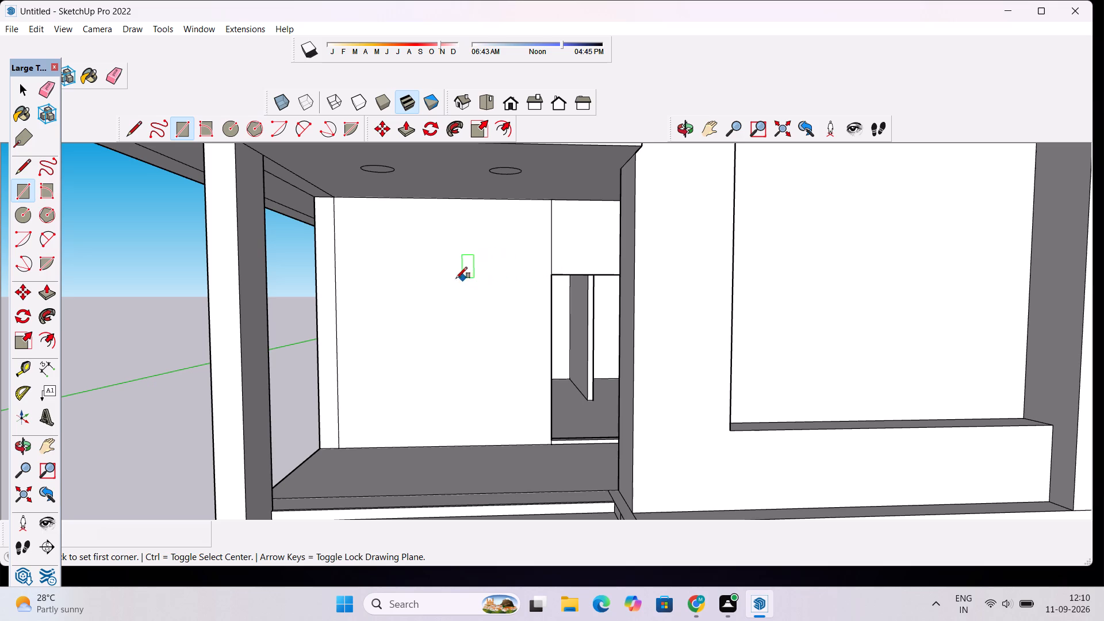
{"action": "left_click", "coordinate": [332, 277]}
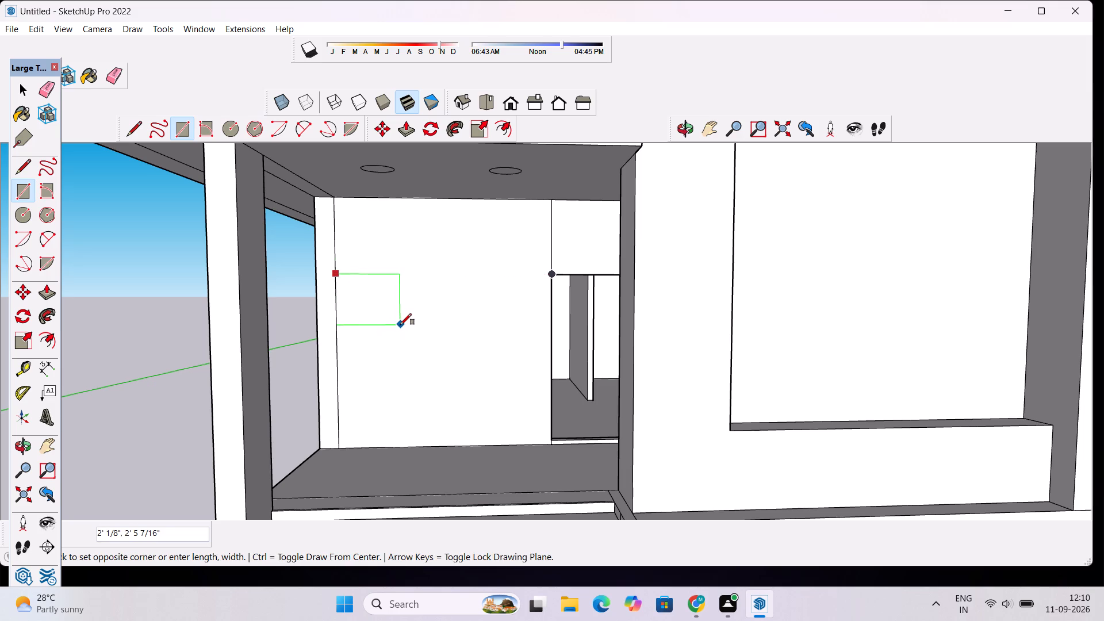
{"action": "left_click", "coordinate": [396, 355]}
{"action": "key", "text": "space"}
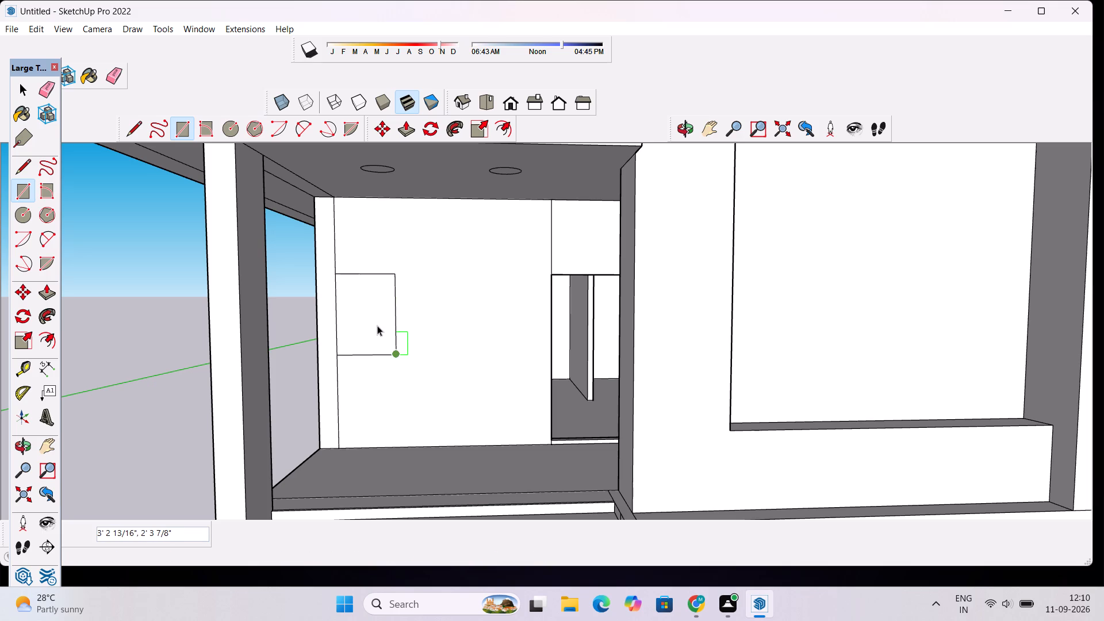
Copy the rectangle about 4' 2" horizontally along the porch wall toward the doorway.
{"action": "double_click", "coordinate": [377, 325]}
{"action": "key", "text": "m"}
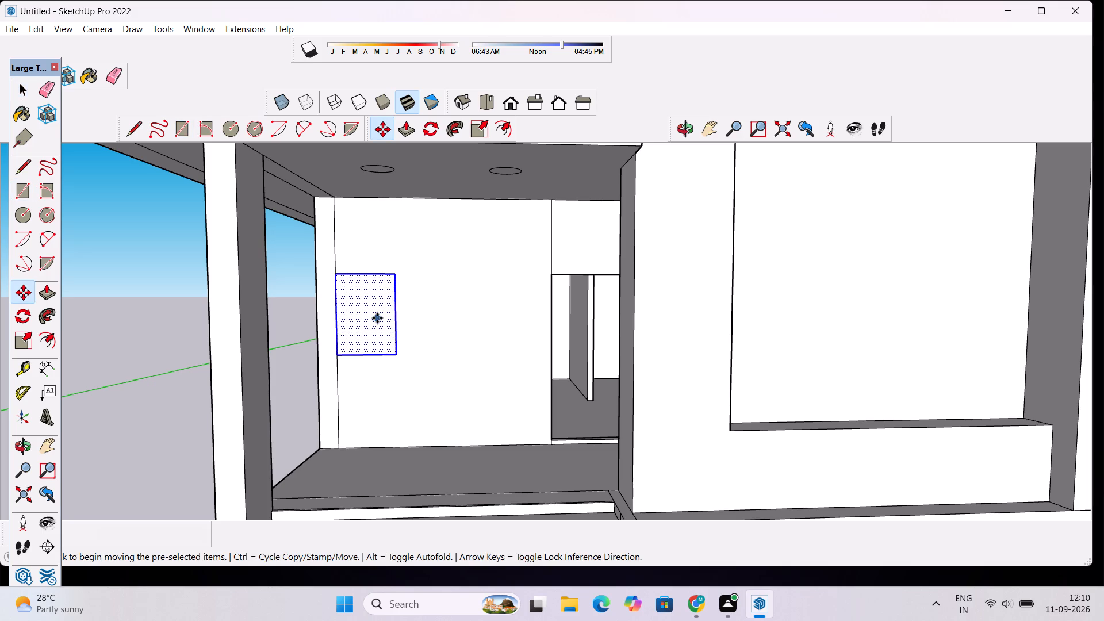
{"action": "left_click", "coordinate": [377, 318]}
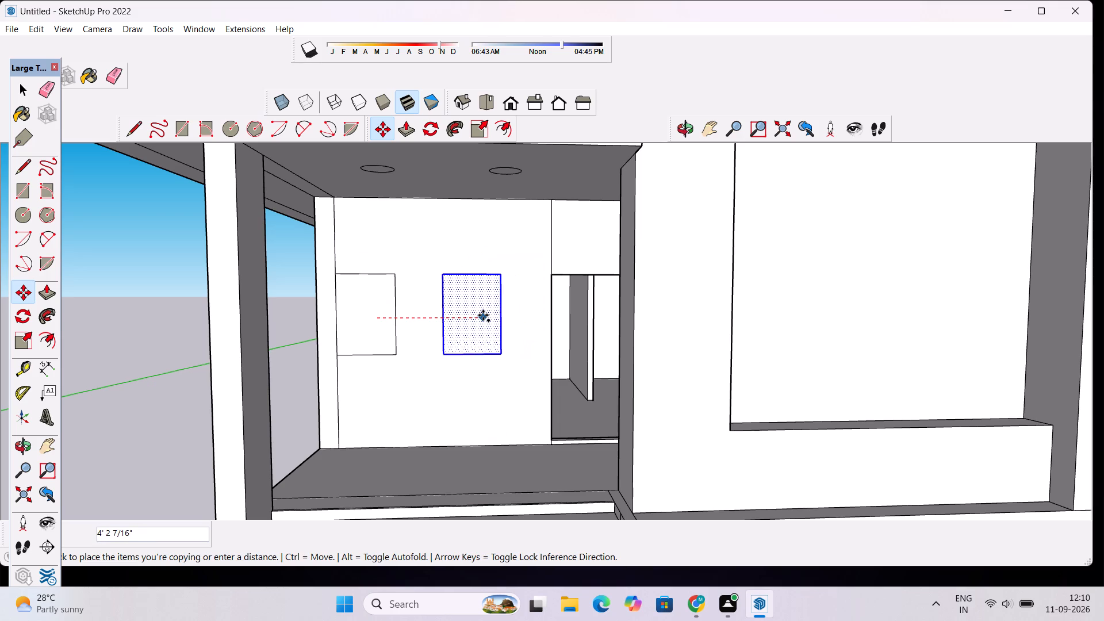
{"action": "left_click", "coordinate": [483, 315]}
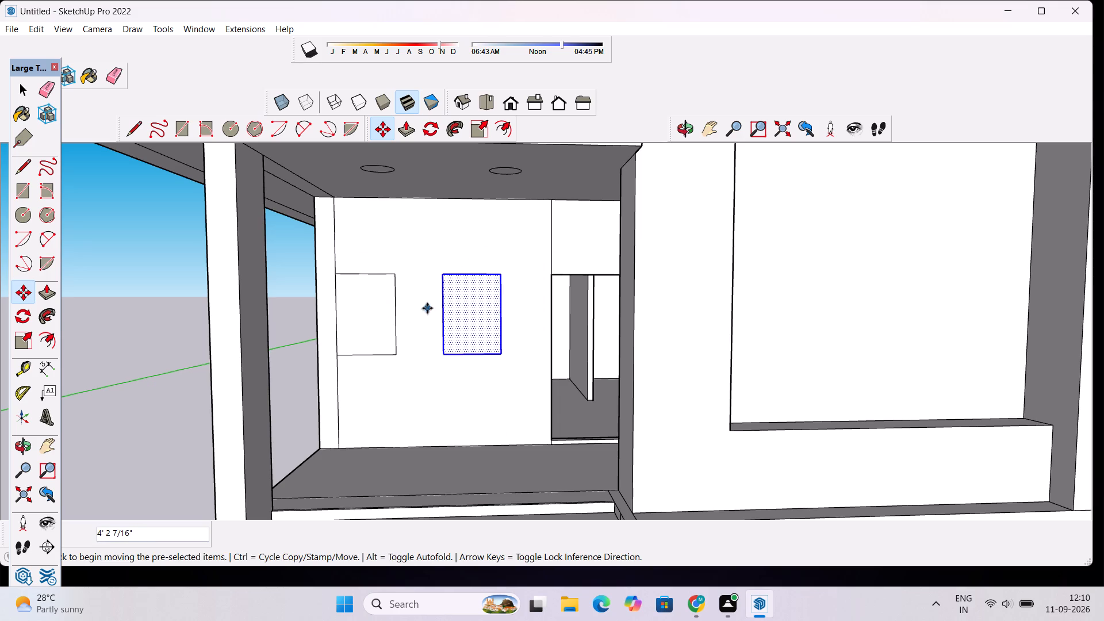
{"action": "key", "text": "space"}
Erase the original rectangle's edges at the far end of the porch wall, keeping the copy.
{"action": "key", "text": "d"}
{"action": "key", "text": "e"}
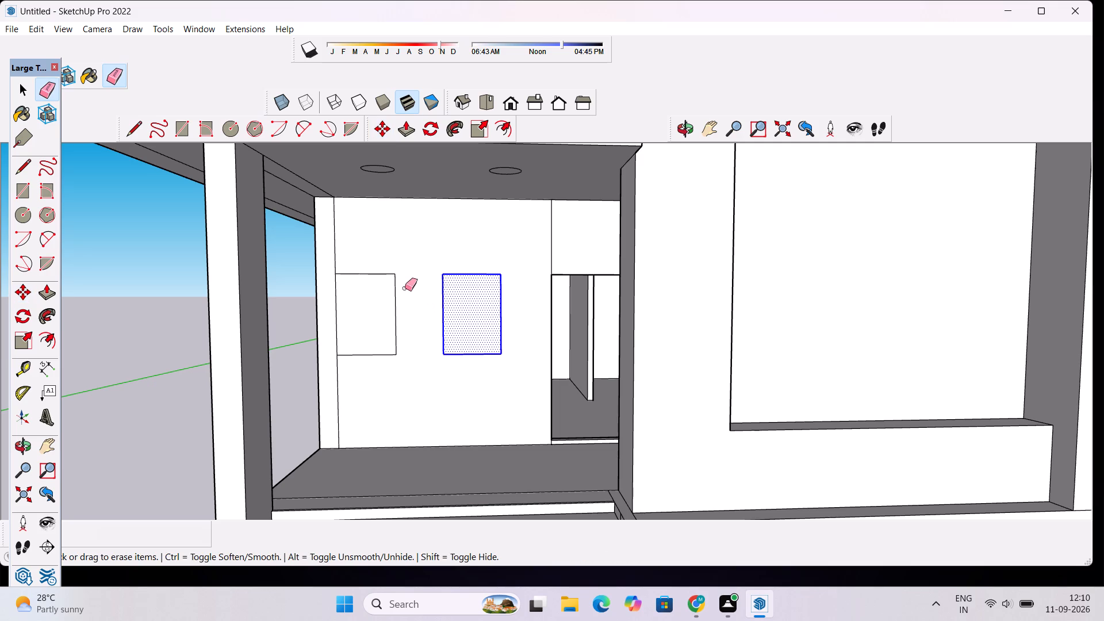
{"action": "left_click_drag", "start_coordinate": [394, 266], "coordinate": [365, 378]}
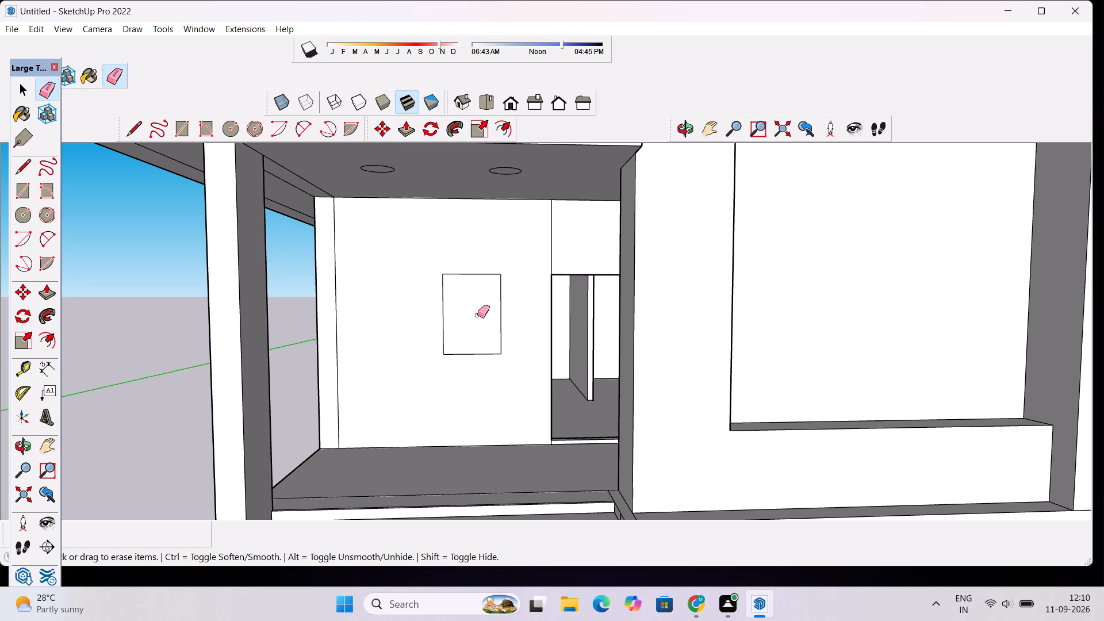
{"action": "key", "text": "space"}
Offset the remaining rectangle's outline 3" inward to form a window frame border.
{"action": "scroll", "coordinate": [466, 308], "scroll_direction": "up", "scroll_amount": 2}
{"action": "type", "text": "of"}
{"action": "left_click", "coordinate": [469, 269]}
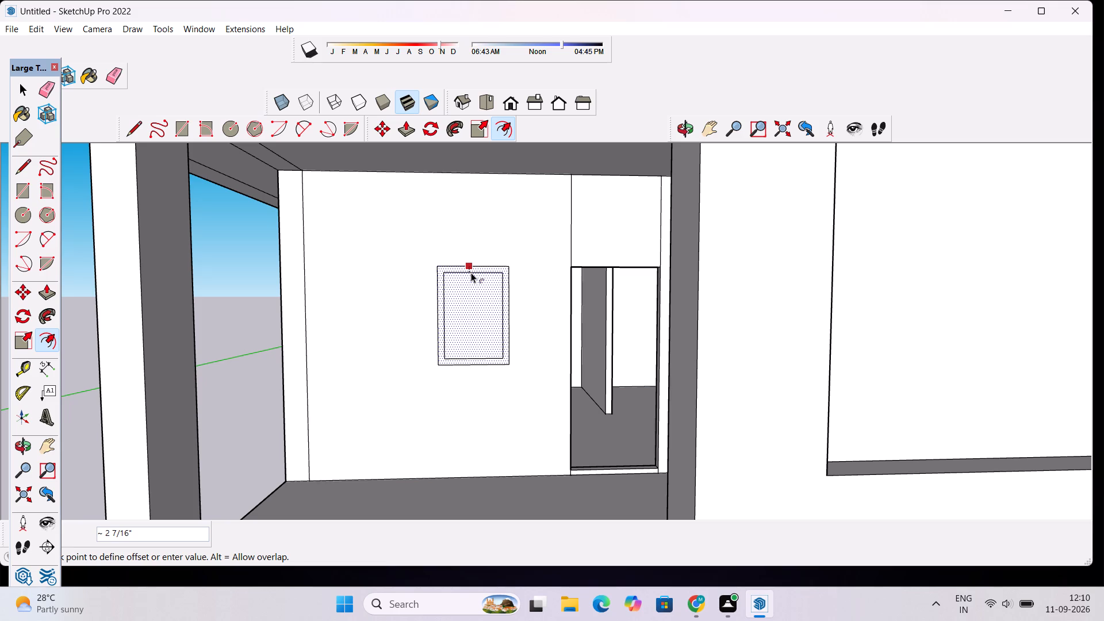
{"action": "type", "text": "3\""}
{"action": "key", "text": "Return"}
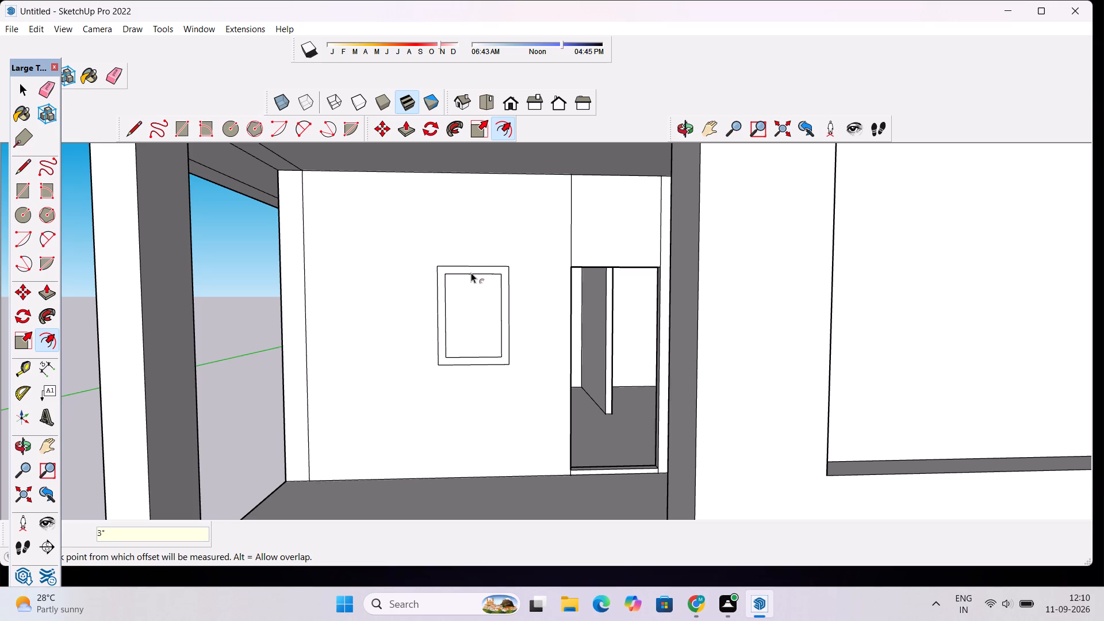
{"action": "key", "text": "space"}
Push/Pull the frame border 2" outward from the porch wall.
{"action": "scroll", "coordinate": [492, 268], "scroll_direction": "up", "scroll_amount": 1}
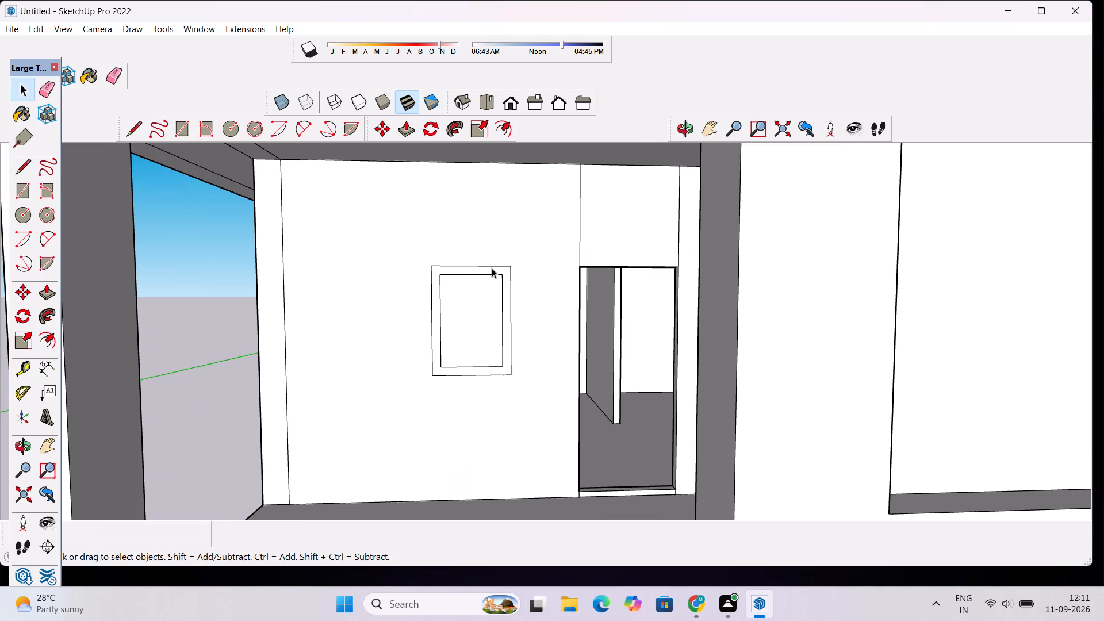
{"action": "scroll", "coordinate": [494, 271], "scroll_direction": "up", "scroll_amount": 4}
{"action": "left_click", "coordinate": [494, 271]}
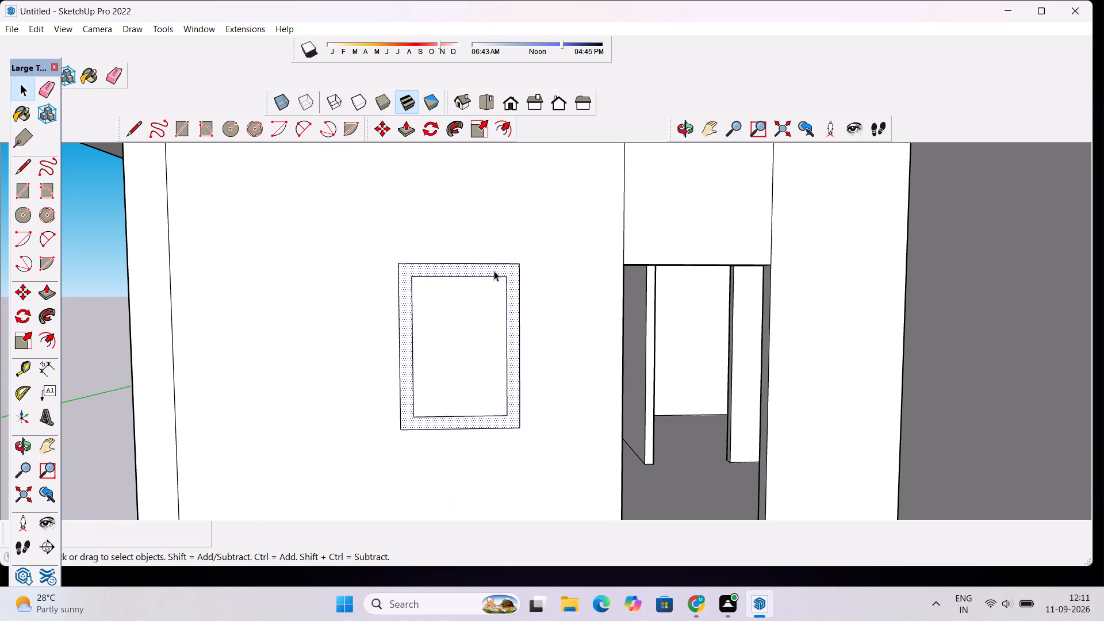
{"action": "key", "text": "p"}
{"action": "left_click", "coordinate": [494, 271]}
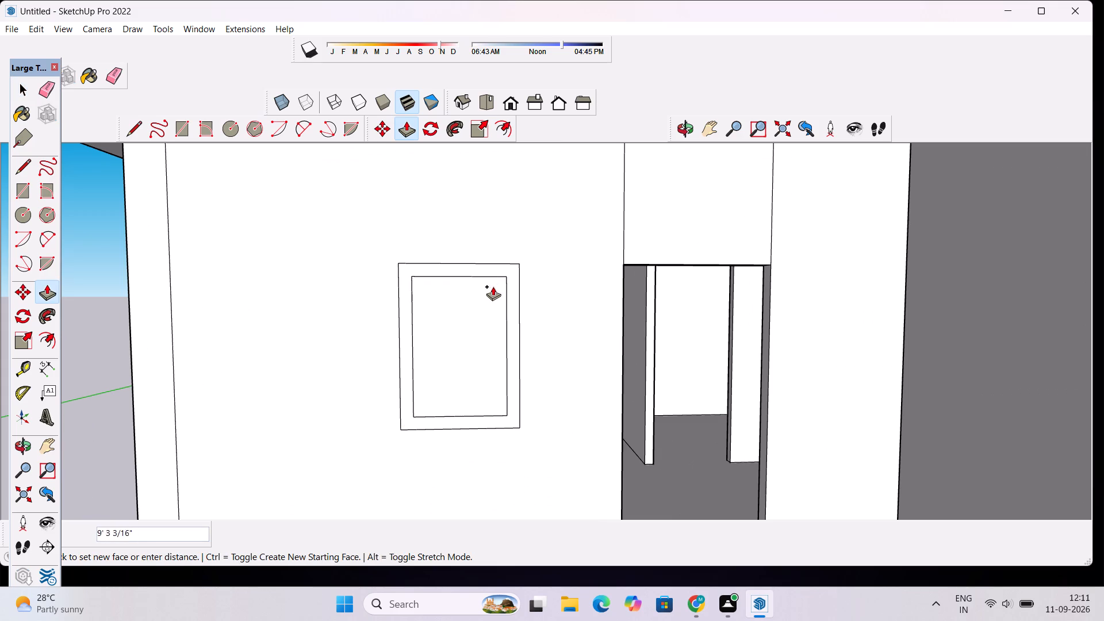
{"action": "scroll", "coordinate": [492, 301], "scroll_direction": "down", "scroll_amount": 6}
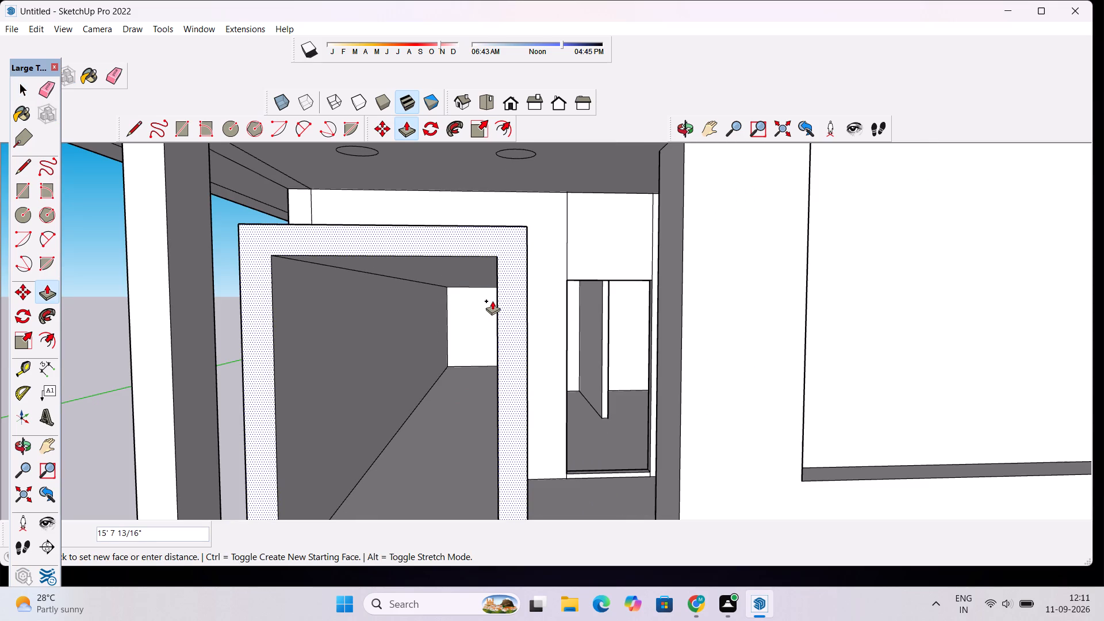
{"action": "type", "text": "2\""}
{"action": "key", "text": "Return"}
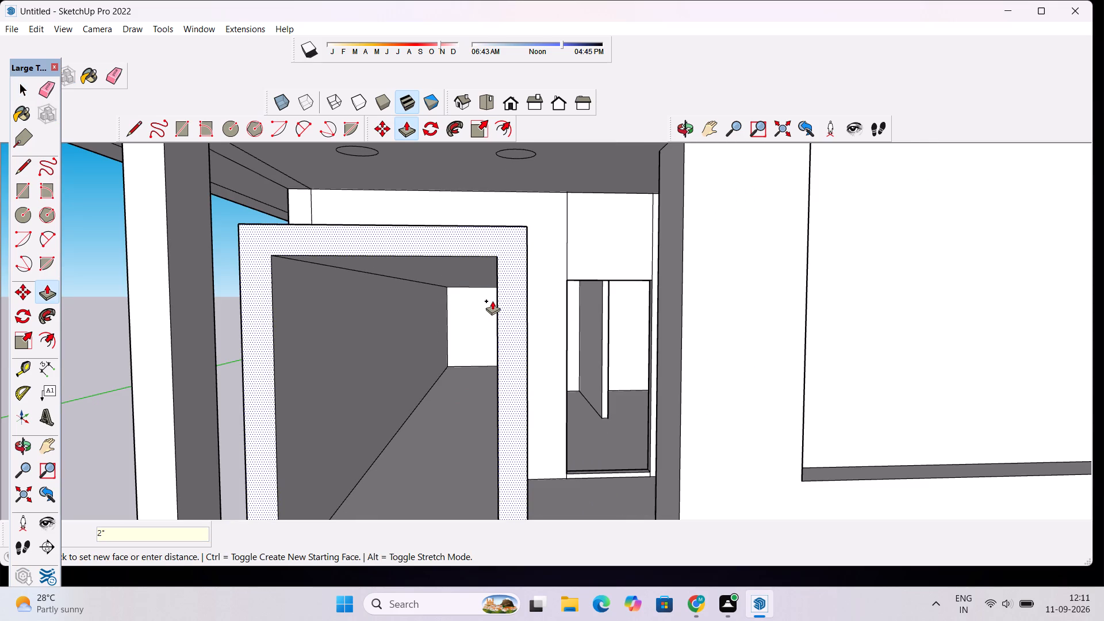
Examine the raised window frame on the porch wall up close from different angles.
{"action": "scroll", "coordinate": [493, 298], "scroll_direction": "up", "scroll_amount": 4}
{"action": "left_click", "coordinate": [691, 135]}
{"action": "left_click_drag", "start_coordinate": [664, 235], "coordinate": [555, 267]}
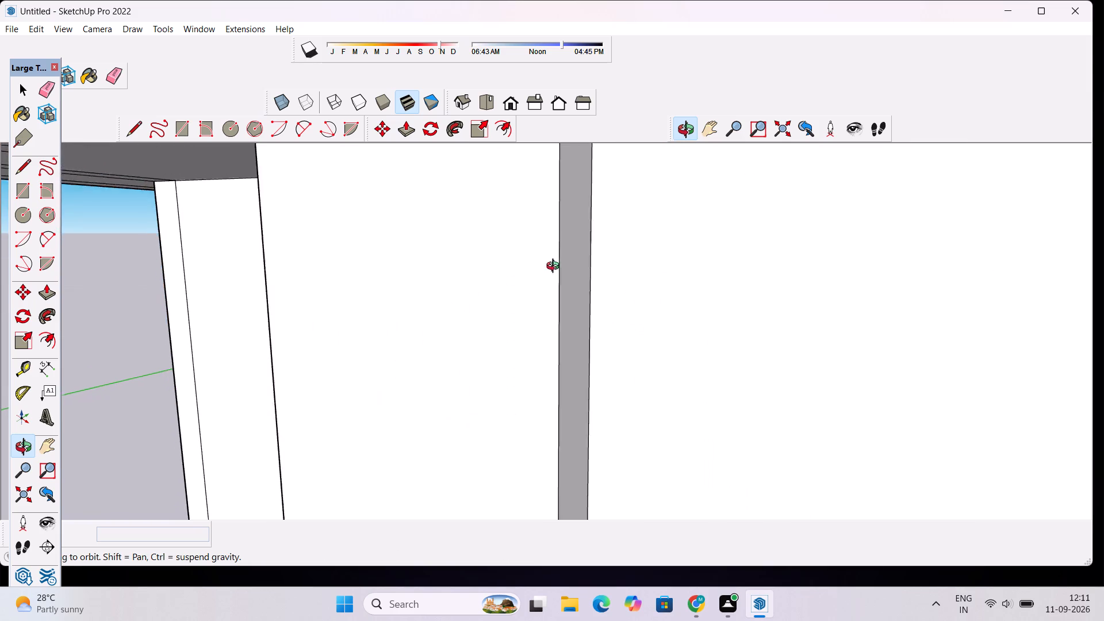
{"action": "left_click_drag", "start_coordinate": [555, 267], "coordinate": [619, 264]}
{"action": "scroll", "coordinate": [438, 332], "scroll_direction": "up", "scroll_amount": 8}
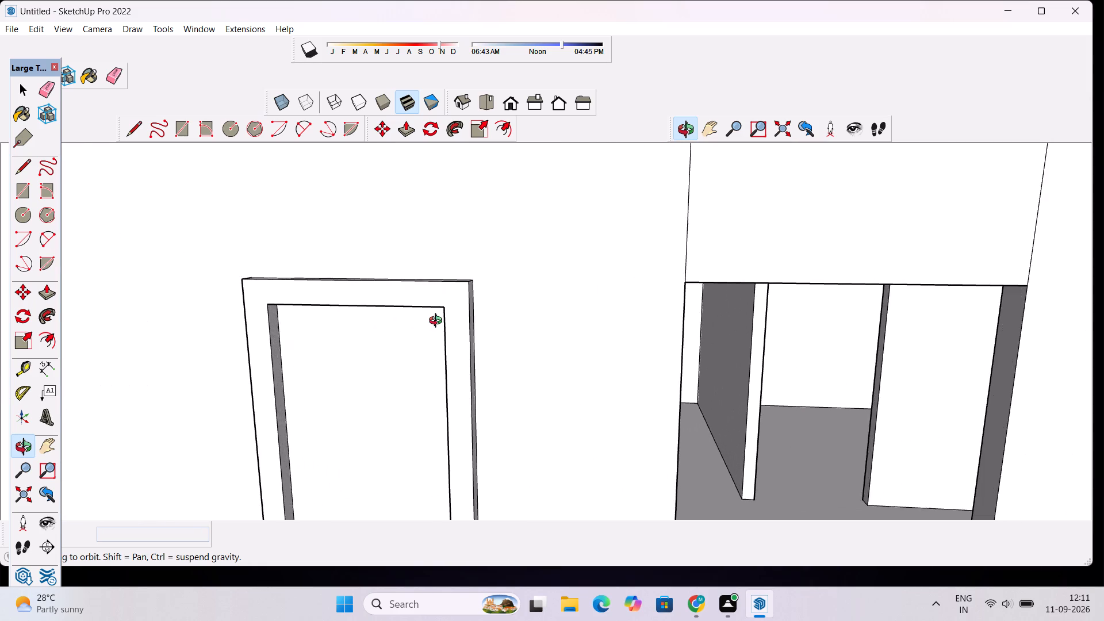
{"action": "scroll", "coordinate": [437, 322], "scroll_direction": "down", "scroll_amount": 6}
{"action": "left_click_drag", "start_coordinate": [472, 358], "coordinate": [480, 339]}
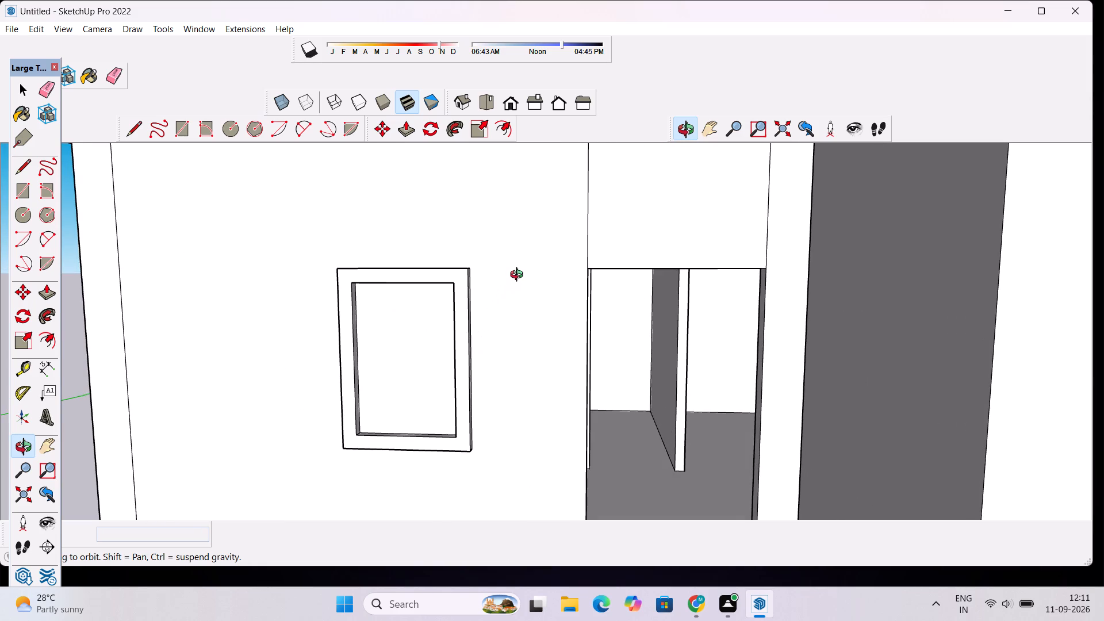
{"action": "key", "text": "space"}
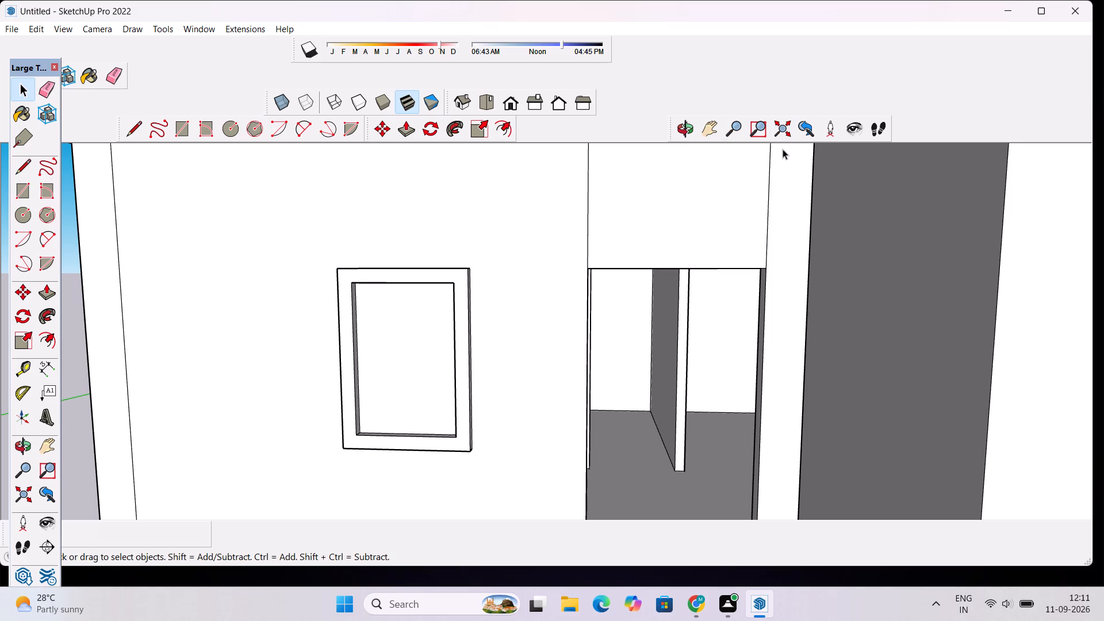
Examine the whole house from a distance, checking the front elevation, balcony and porch window frame.
{"action": "scroll", "coordinate": [783, 151], "scroll_direction": "down", "scroll_amount": 1}
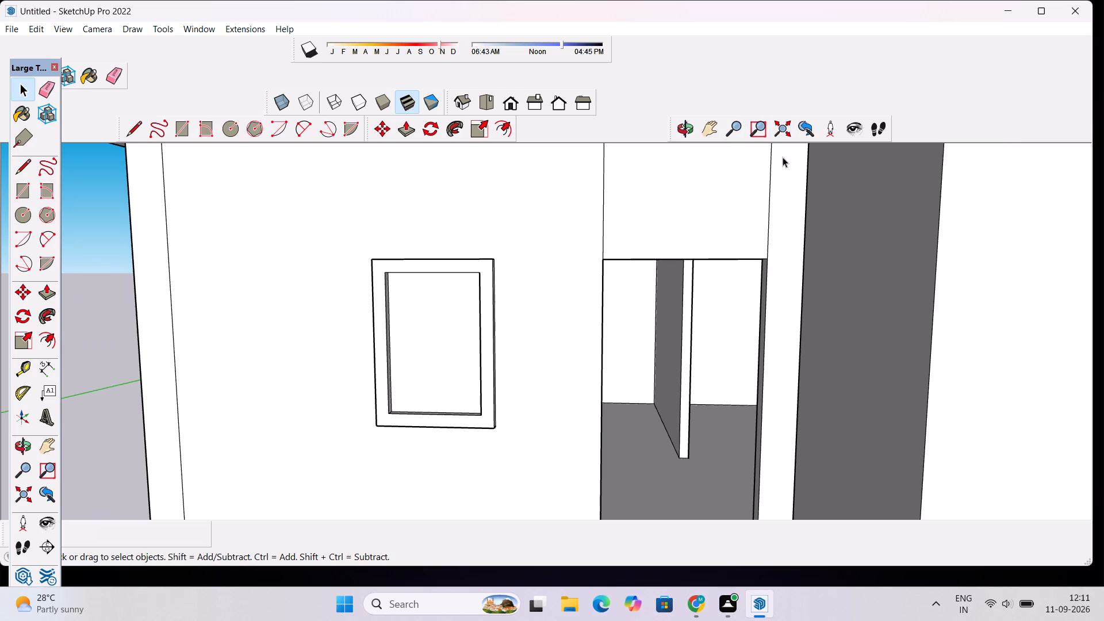
{"action": "scroll", "coordinate": [783, 158], "scroll_direction": "down", "scroll_amount": 3}
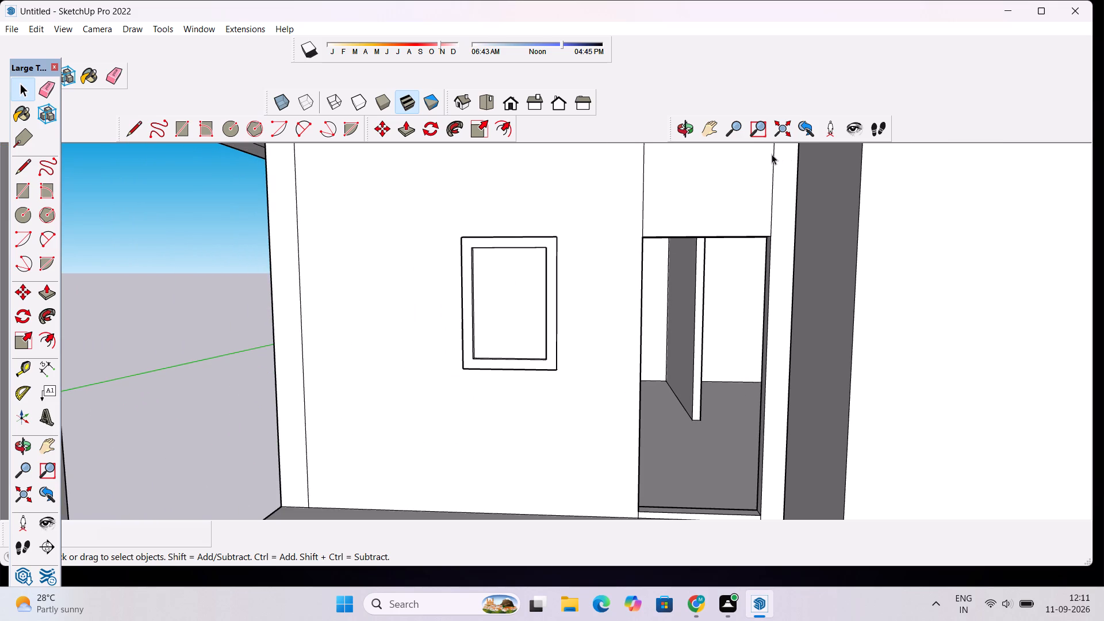
{"action": "scroll", "coordinate": [772, 154], "scroll_direction": "down", "scroll_amount": 1}
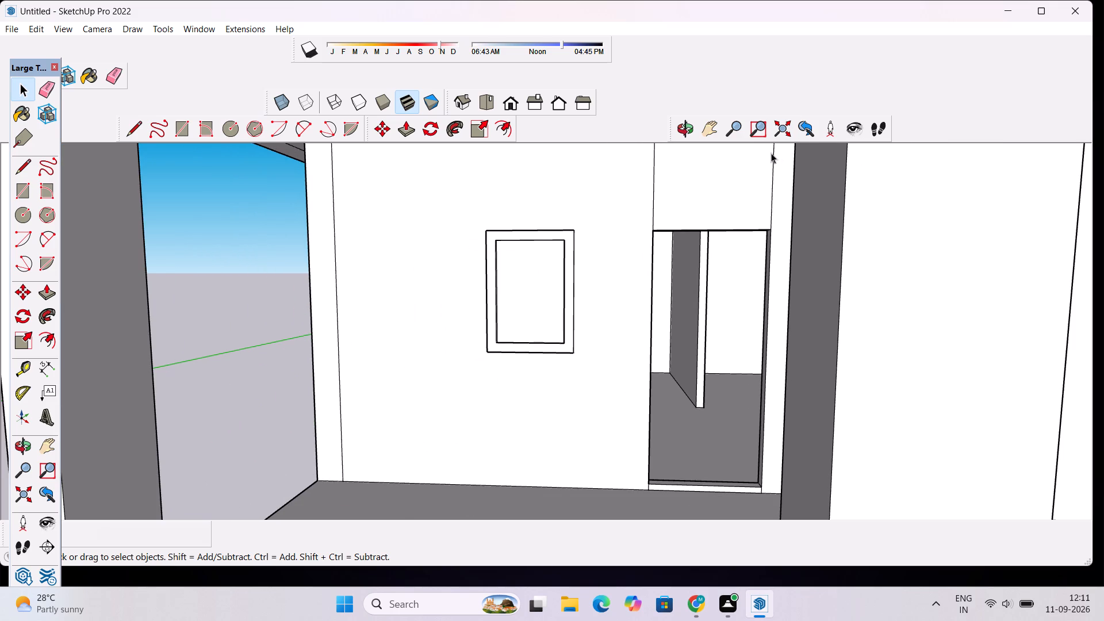
{"action": "scroll", "coordinate": [771, 153], "scroll_direction": "down", "scroll_amount": 15}
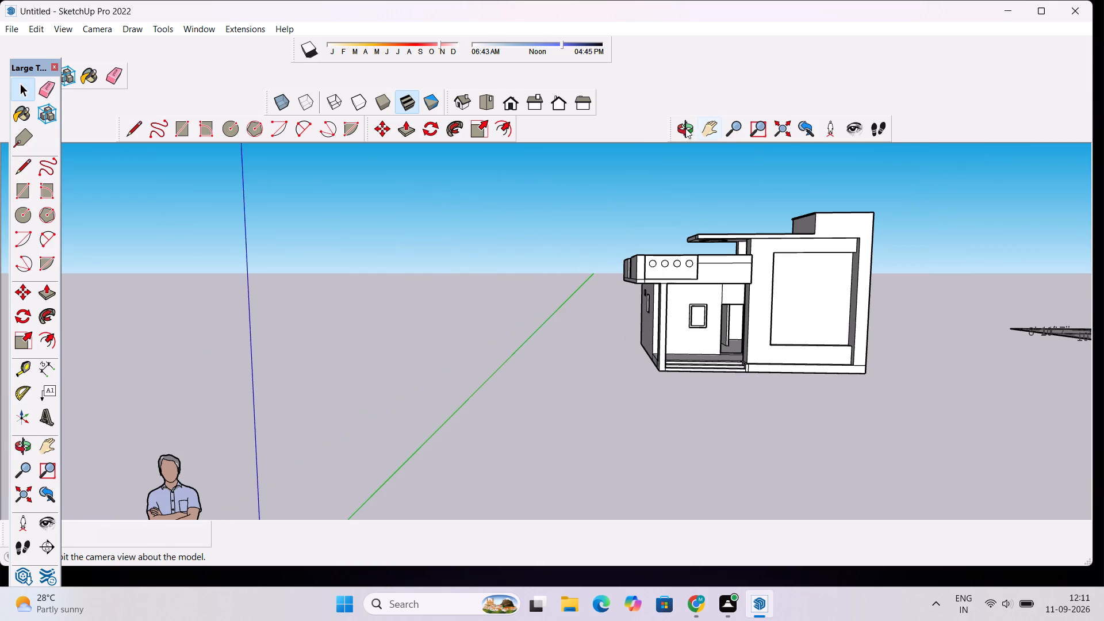
{"action": "left_click", "coordinate": [685, 129]}
{"action": "left_click_drag", "start_coordinate": [829, 260], "coordinate": [777, 293]}
{"action": "scroll", "coordinate": [684, 313], "scroll_direction": "down", "scroll_amount": 2}
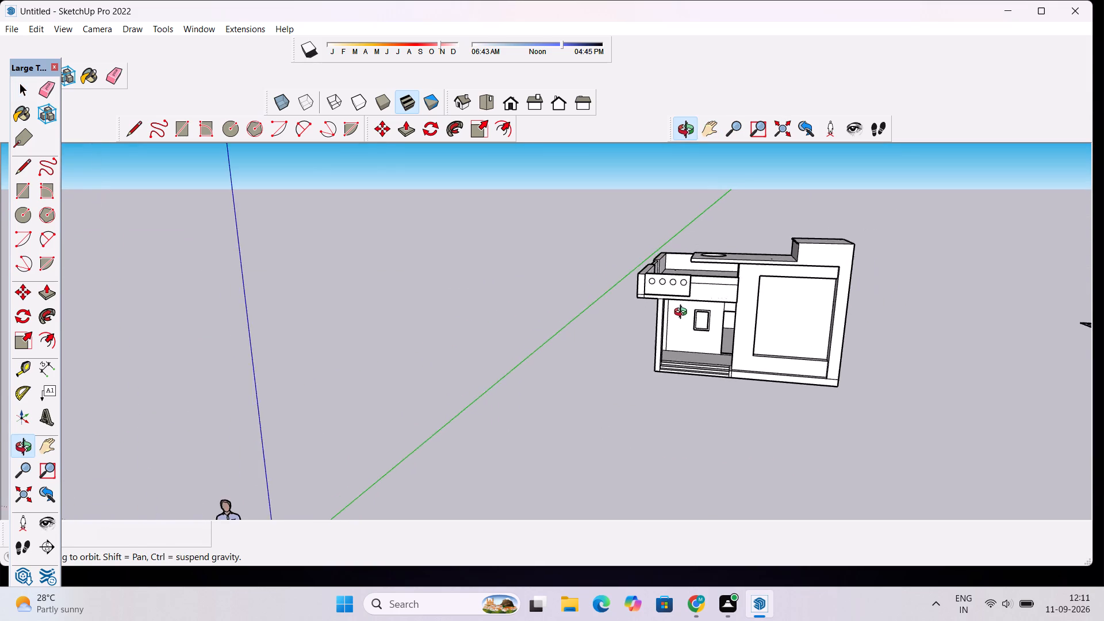
{"action": "scroll", "coordinate": [683, 313], "scroll_direction": "down", "scroll_amount": 2}
{"action": "left_click_drag", "start_coordinate": [607, 317], "coordinate": [668, 318]}
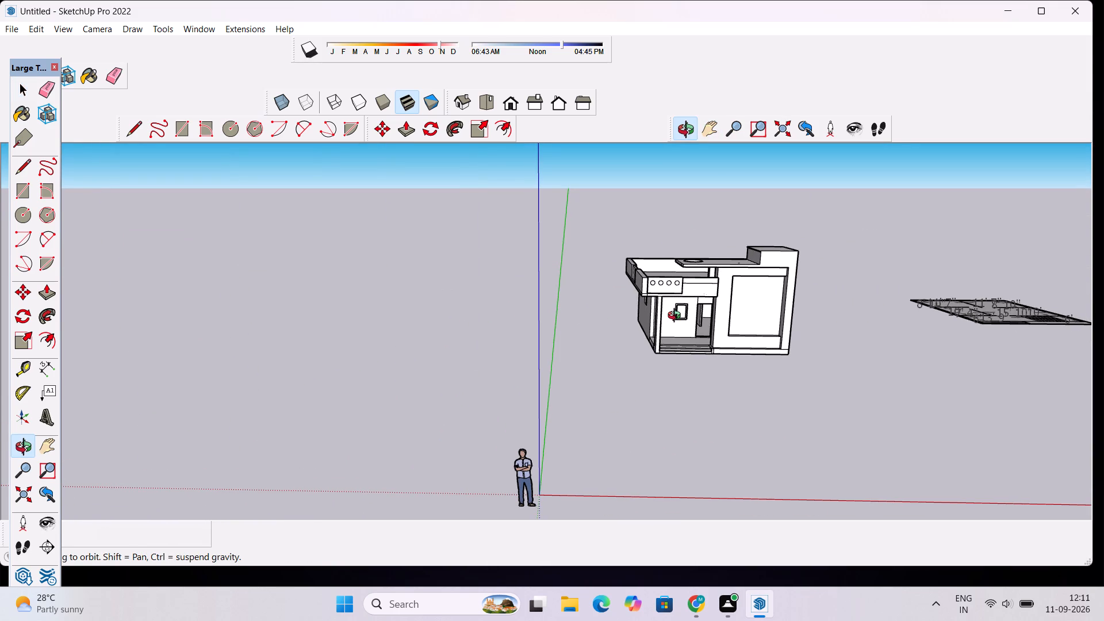
{"action": "scroll", "coordinate": [677, 317], "scroll_direction": "down", "scroll_amount": 5}
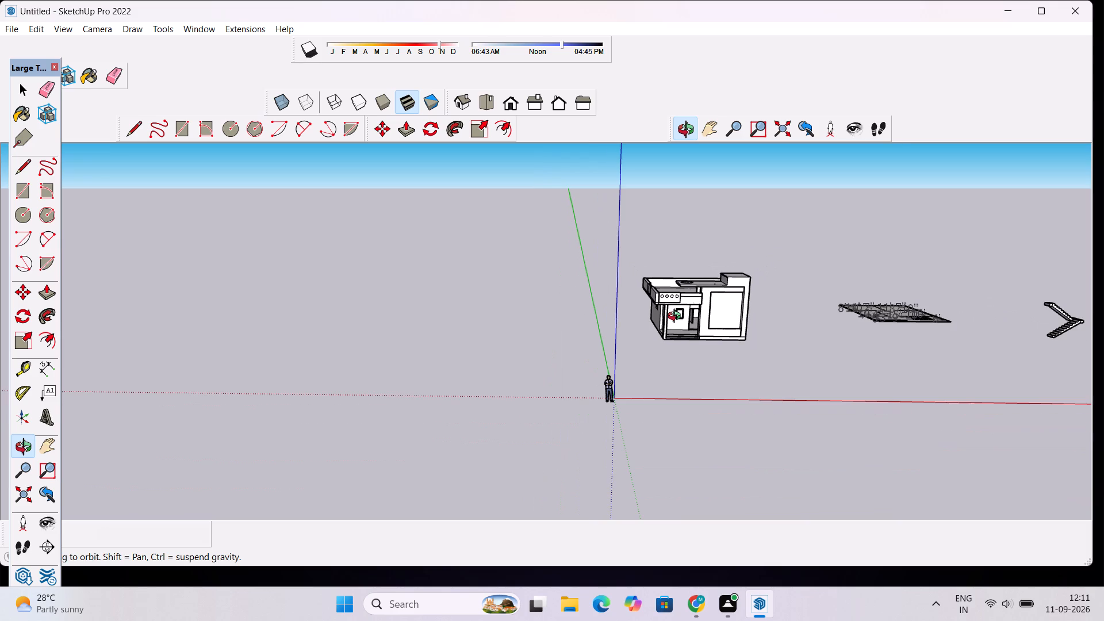
{"action": "scroll", "coordinate": [677, 317], "scroll_direction": "down", "scroll_amount": 1}
{"action": "scroll", "coordinate": [730, 306], "scroll_direction": "up", "scroll_amount": 12}
{"action": "left_click_drag", "start_coordinate": [754, 324], "coordinate": [715, 322]}
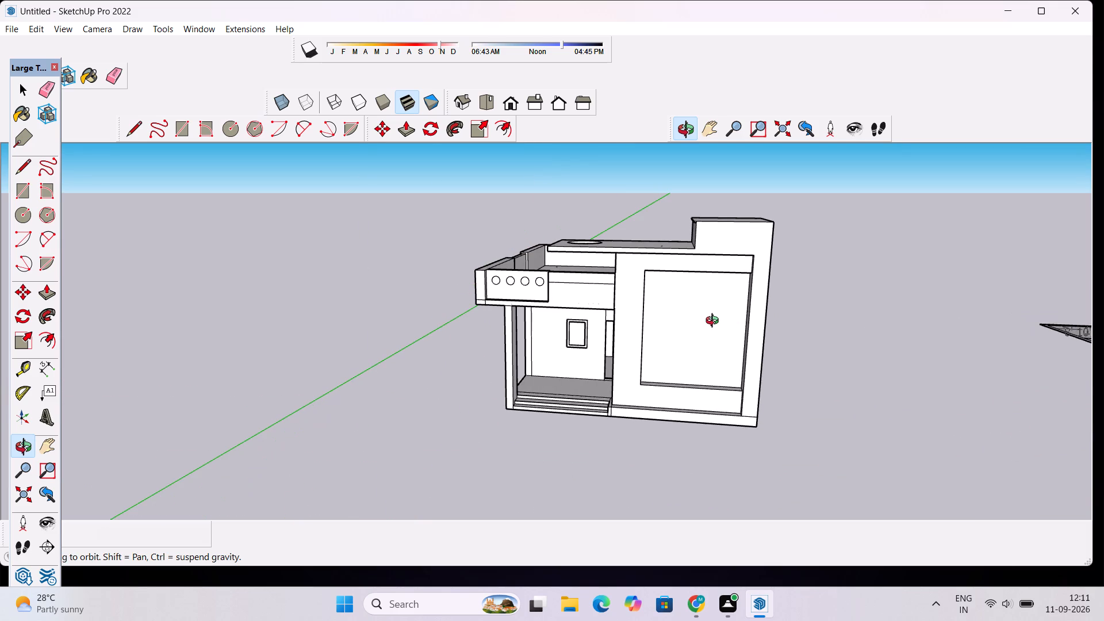
Examine the house's front elevation from several distances, including the balcony, roof overhang and porch.
{"action": "scroll", "coordinate": [718, 309], "scroll_direction": "down", "scroll_amount": 2}
{"action": "left_click_drag", "start_coordinate": [704, 349], "coordinate": [684, 332]}
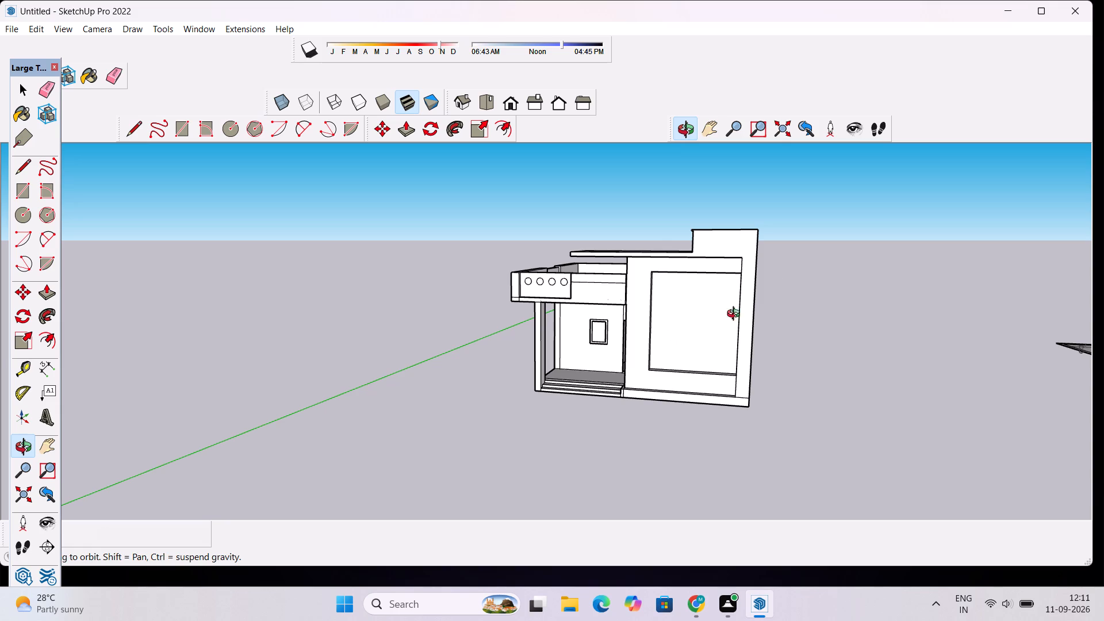
{"action": "scroll", "coordinate": [710, 325], "scroll_direction": "up", "scroll_amount": 5}
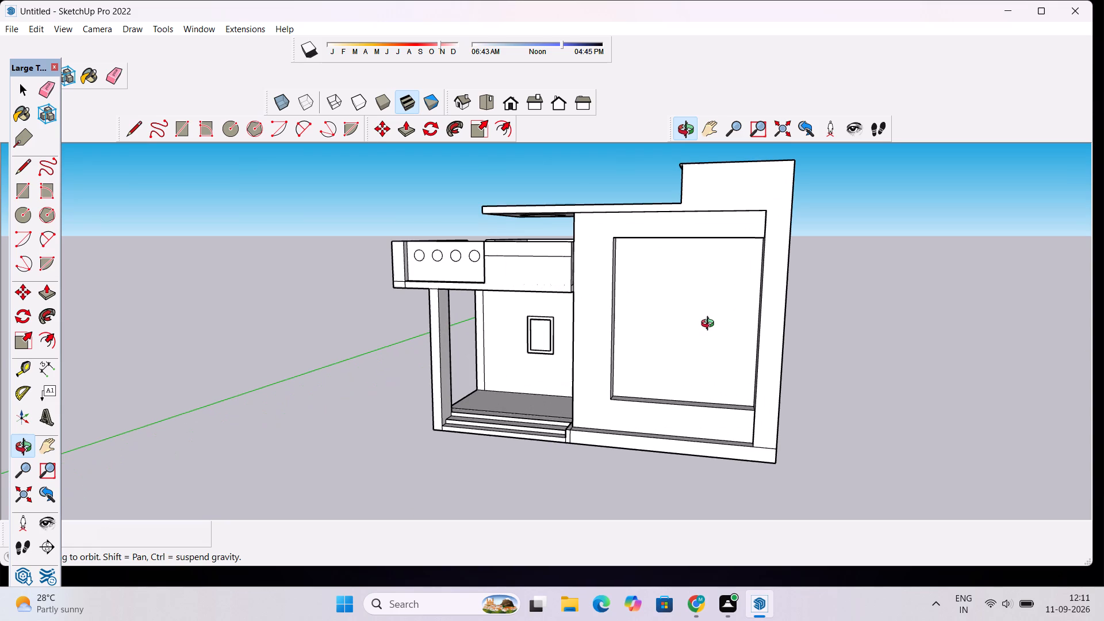
{"action": "scroll", "coordinate": [714, 313], "scroll_direction": "down", "scroll_amount": 2}
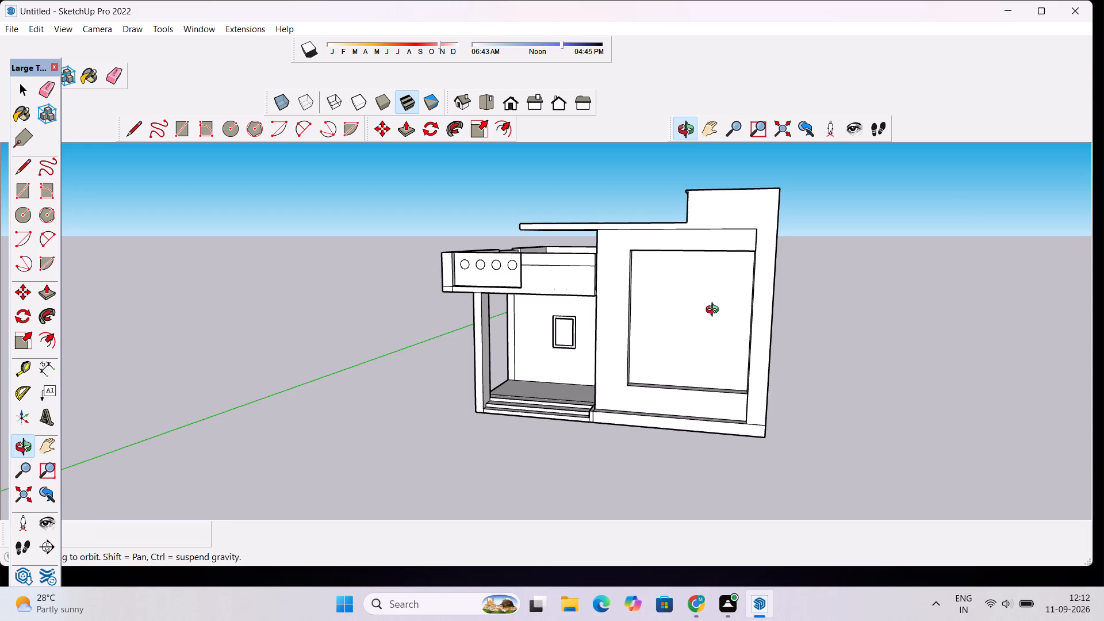
{"action": "scroll", "coordinate": [715, 311], "scroll_direction": "up", "scroll_amount": 5}
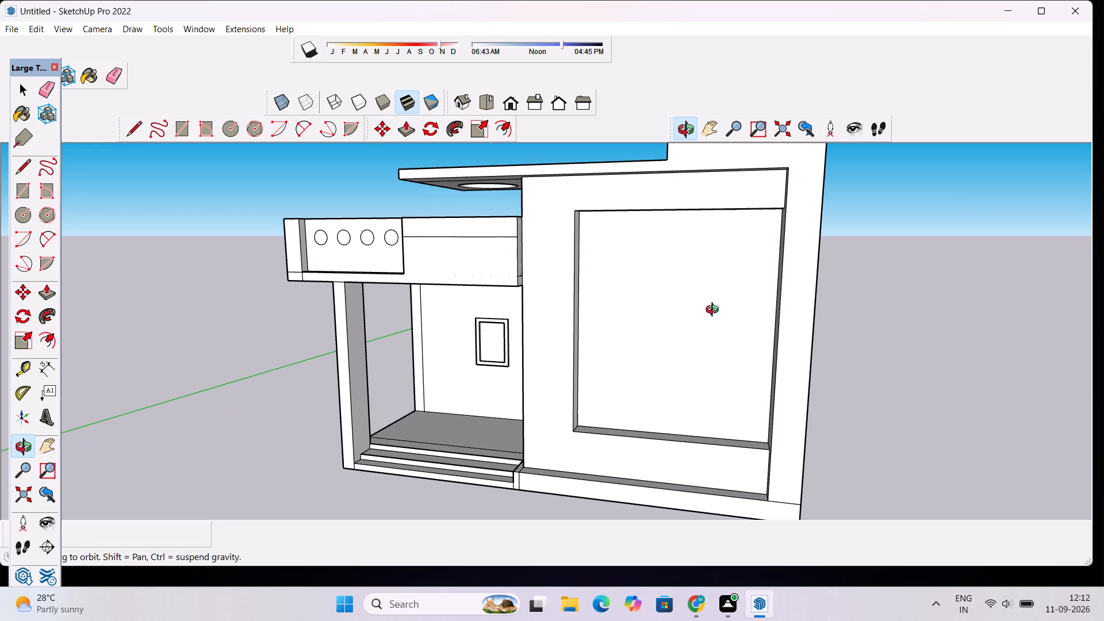
{"action": "scroll", "coordinate": [715, 311], "scroll_direction": "up", "scroll_amount": 5}
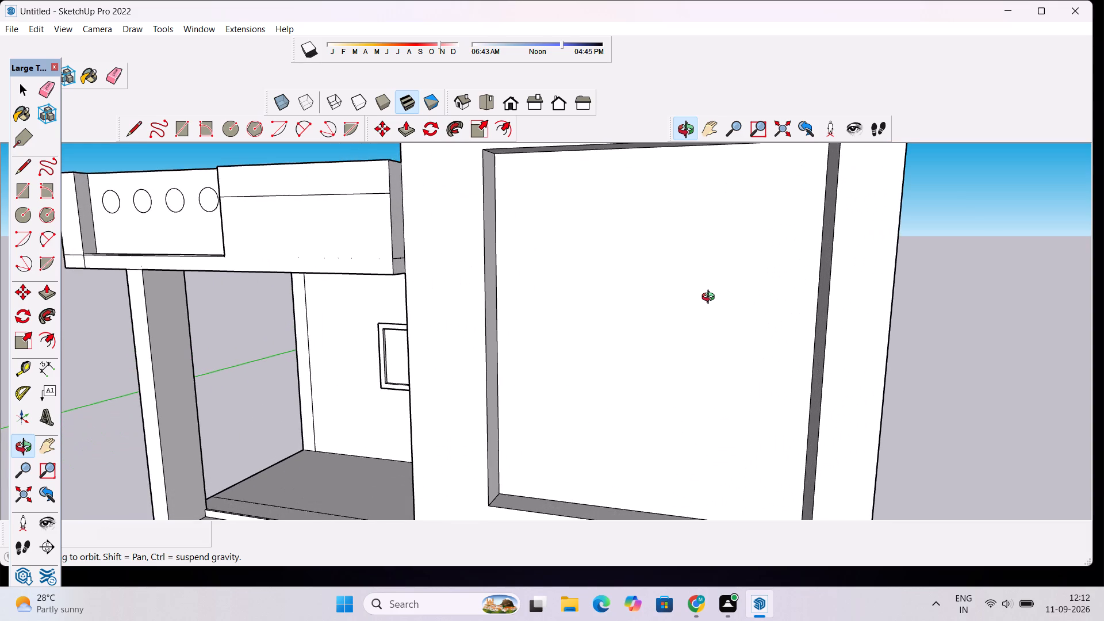
{"action": "scroll", "coordinate": [711, 298], "scroll_direction": "down", "scroll_amount": 1}
{"action": "scroll", "coordinate": [623, 250], "scroll_direction": "down", "scroll_amount": 5}
{"action": "scroll", "coordinate": [547, 201], "scroll_direction": "up", "scroll_amount": 3}
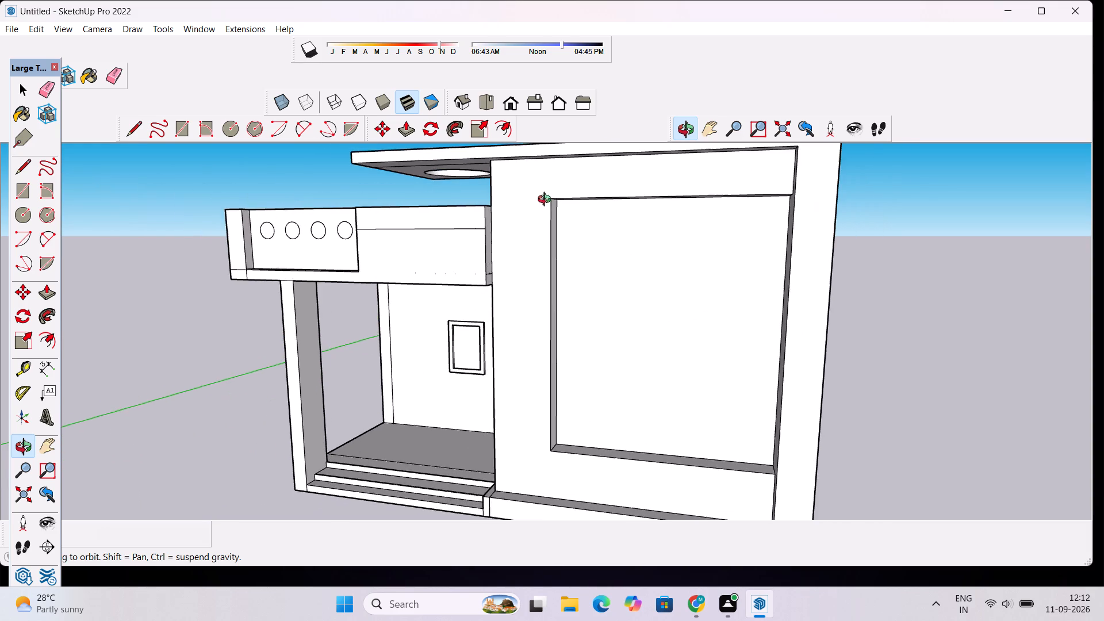
{"action": "left_click_drag", "start_coordinate": [545, 217], "coordinate": [619, 240]}
{"action": "scroll", "coordinate": [528, 190], "scroll_direction": "up", "scroll_amount": 3}
{"action": "left_click_drag", "start_coordinate": [582, 241], "coordinate": [558, 226]}
{"action": "scroll", "coordinate": [556, 225], "scroll_direction": "down", "scroll_amount": 3}
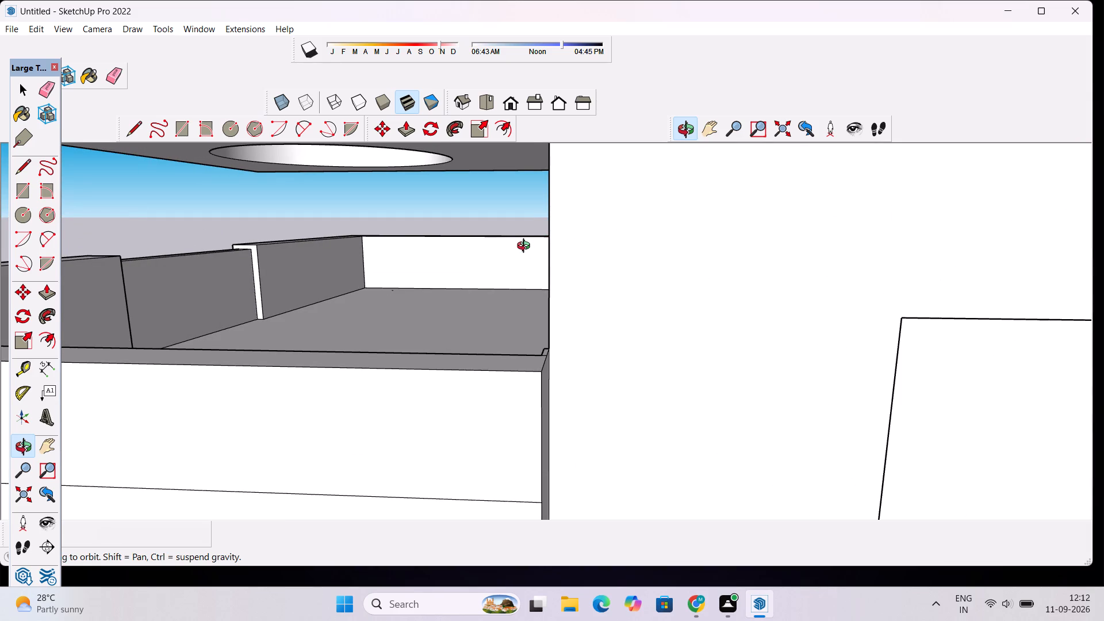
{"action": "scroll", "coordinate": [527, 248], "scroll_direction": "down", "scroll_amount": 1}
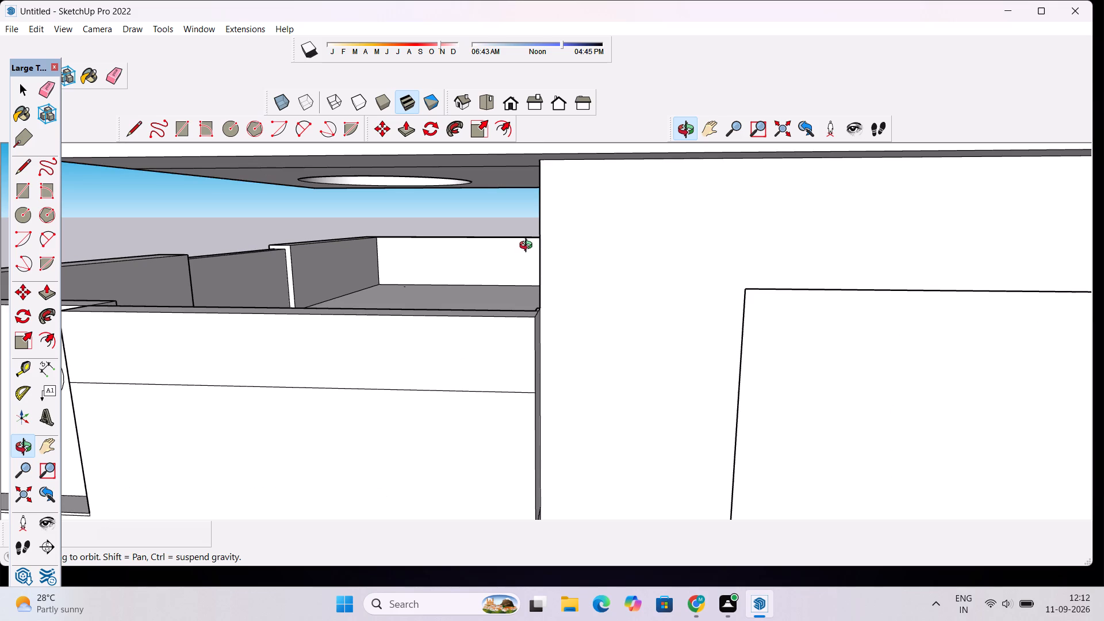
{"action": "scroll", "coordinate": [528, 247], "scroll_direction": "down", "scroll_amount": 2}
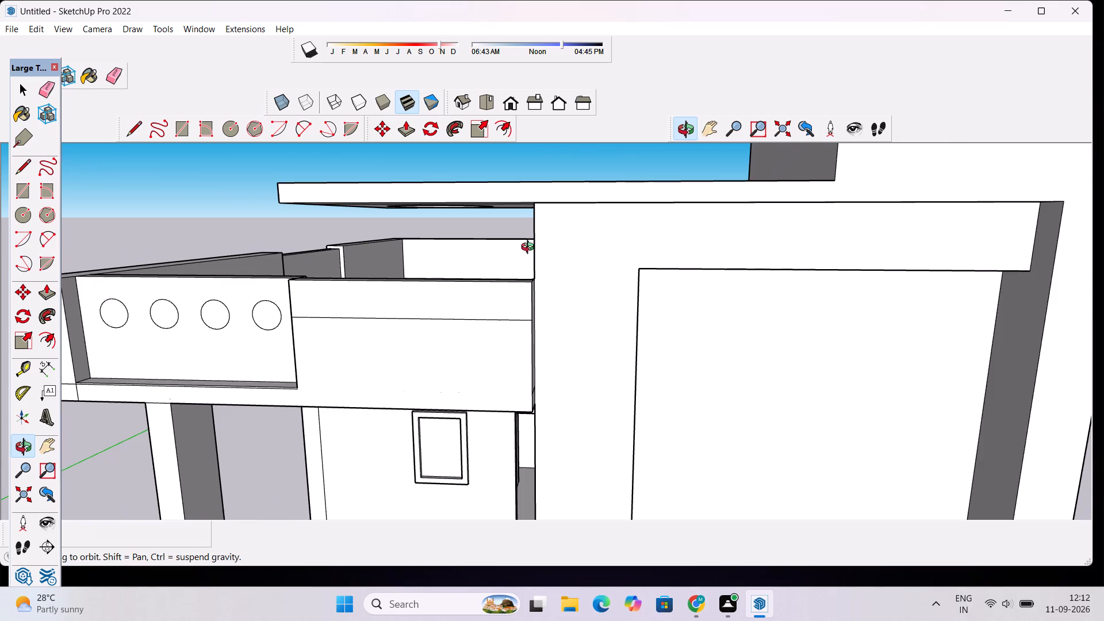
{"action": "scroll", "coordinate": [536, 264], "scroll_direction": "down", "scroll_amount": 13}
{"action": "left_click_drag", "start_coordinate": [472, 371], "coordinate": [484, 354]}
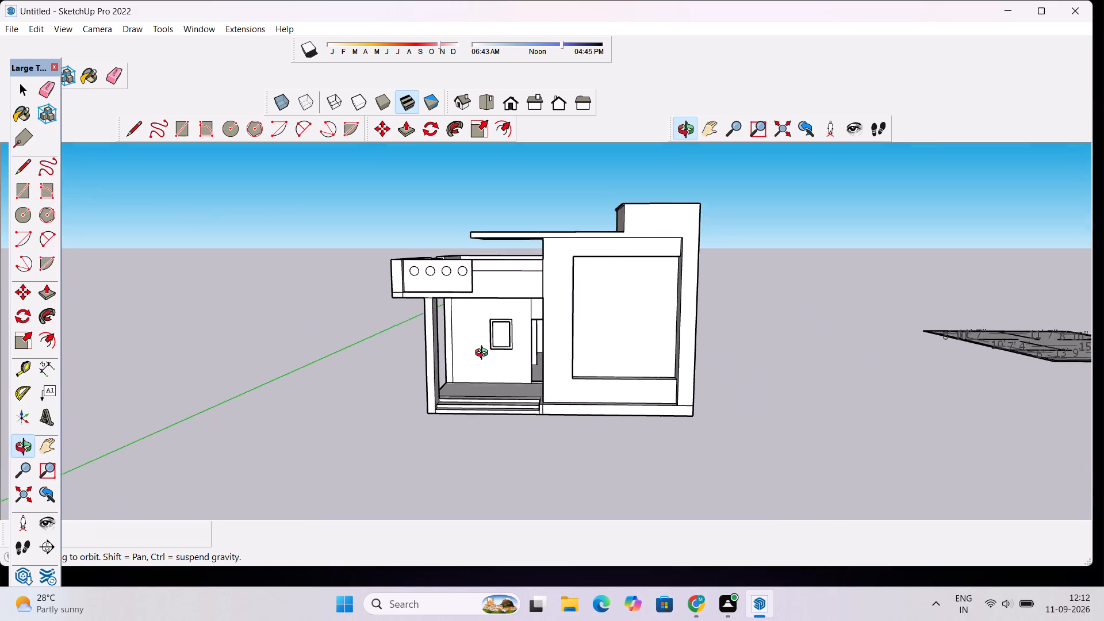
{"action": "left_click_drag", "start_coordinate": [484, 354], "coordinate": [491, 347]}
Erase the stray vertical line beside the outer corner of the porch wall that holds the window frame.
{"action": "scroll", "coordinate": [448, 377], "scroll_direction": "up", "scroll_amount": 6}
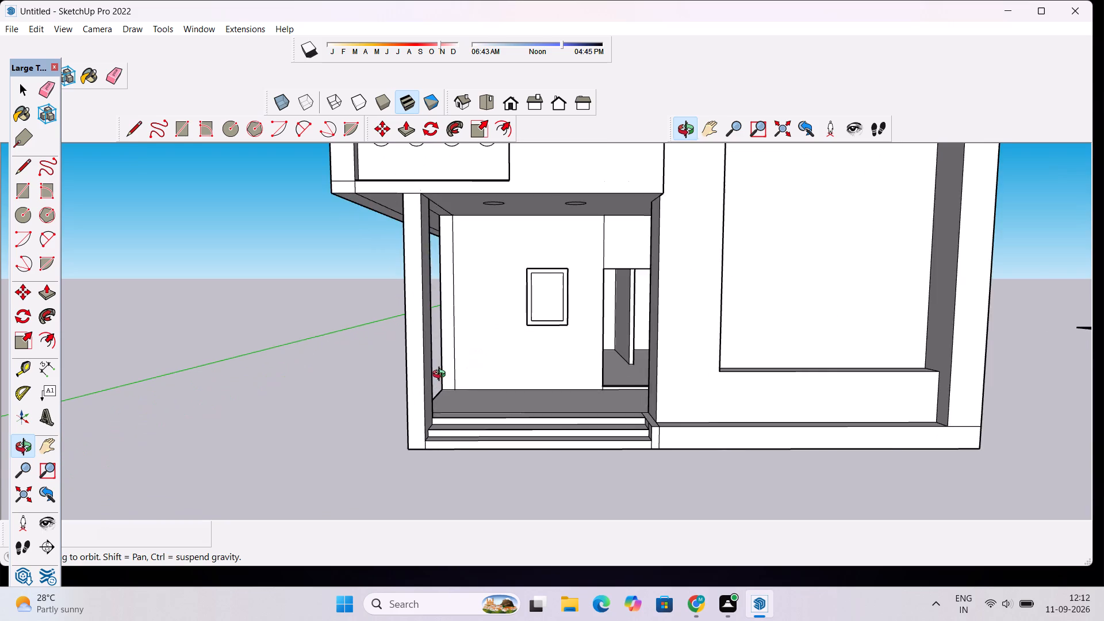
{"action": "left_click_drag", "start_coordinate": [442, 375], "coordinate": [593, 361]}
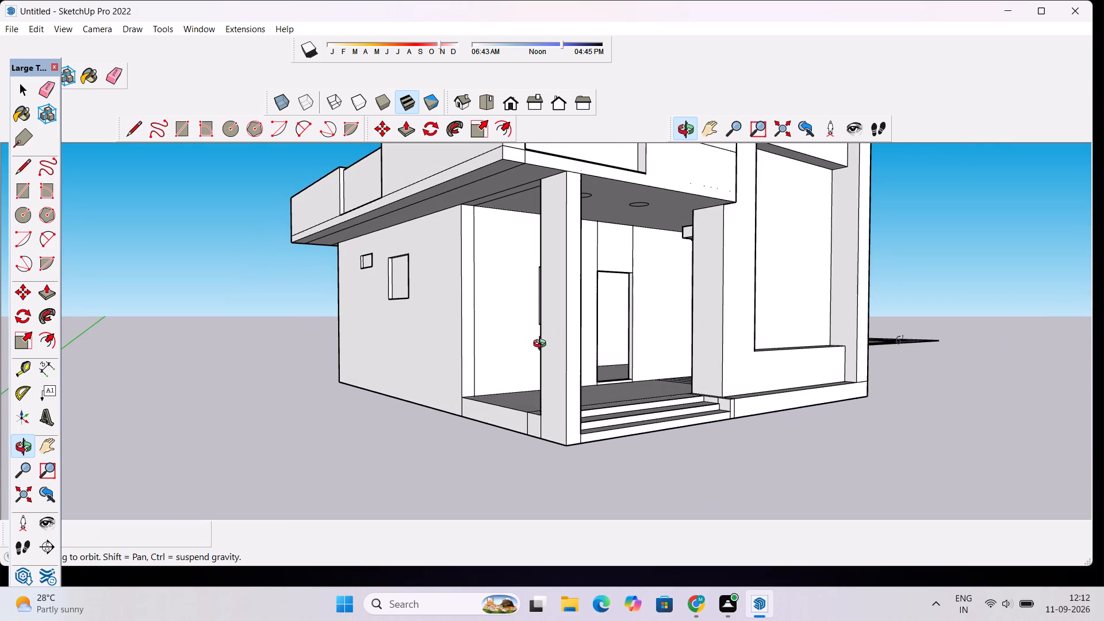
{"action": "key", "text": "e"}
{"action": "scroll", "coordinate": [519, 355], "scroll_direction": "up", "scroll_amount": 4}
{"action": "left_click_drag", "start_coordinate": [471, 235], "coordinate": [453, 245]}
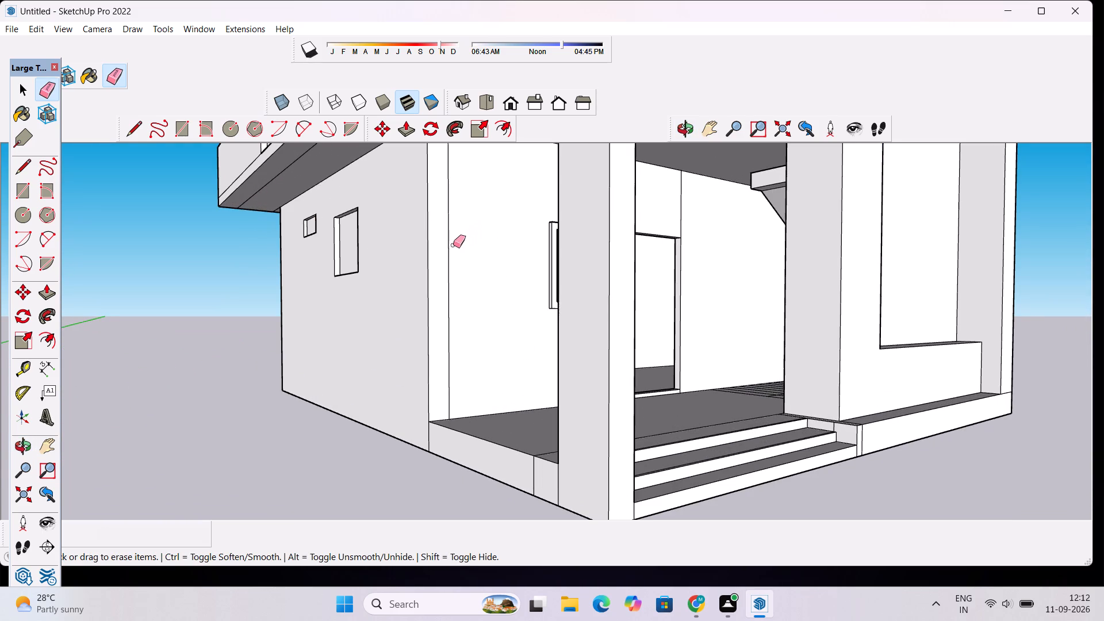
{"action": "left_click_drag", "start_coordinate": [453, 245], "coordinate": [446, 258]}
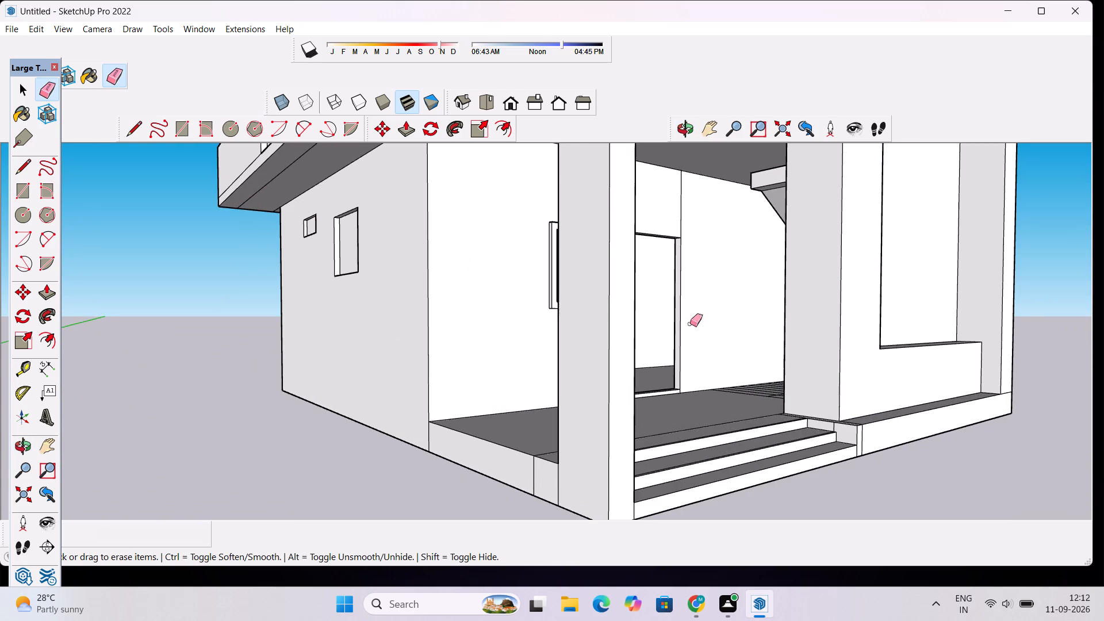
Erase the leftover seam lines running along the underside of the balcony slab.
{"action": "scroll", "coordinate": [683, 386], "scroll_direction": "down", "scroll_amount": 3}
{"action": "scroll", "coordinate": [560, 178], "scroll_direction": "up", "scroll_amount": 2}
{"action": "left_click_drag", "start_coordinate": [560, 178], "coordinate": [560, 181]}
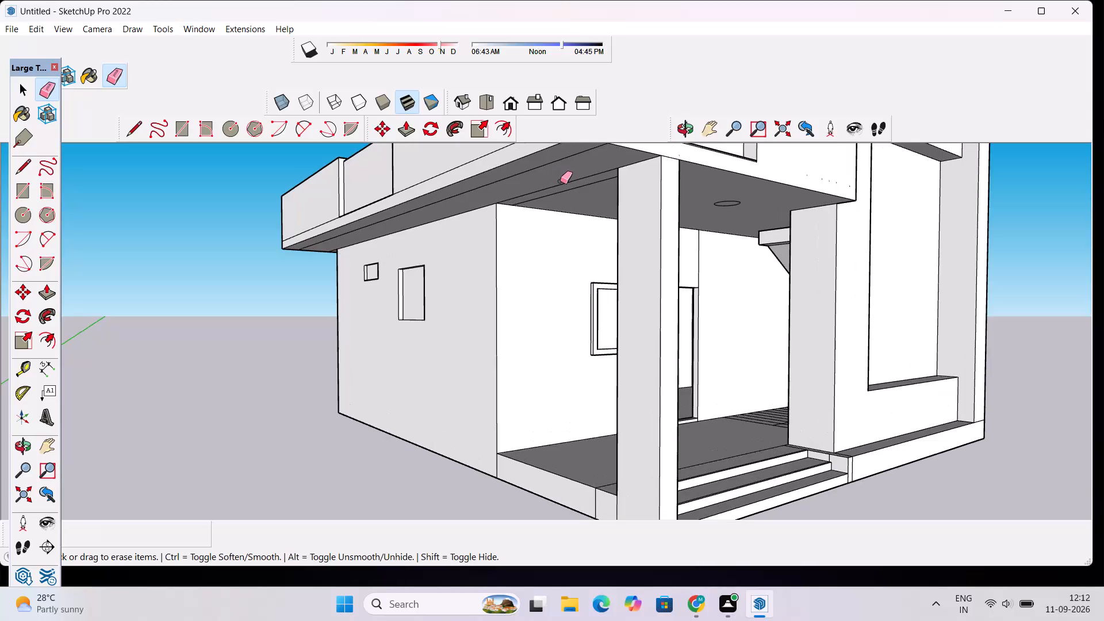
{"action": "left_click_drag", "start_coordinate": [560, 181], "coordinate": [573, 190]}
{"action": "left_click_drag", "start_coordinate": [514, 170], "coordinate": [516, 170]}
{"action": "left_click_drag", "start_coordinate": [516, 170], "coordinate": [522, 176]}
Erase the leftover horizontal seam lines between slab and parapet around the balcony's front corner and along its side face.
{"action": "scroll", "coordinate": [453, 199], "scroll_direction": "down", "scroll_amount": 12}
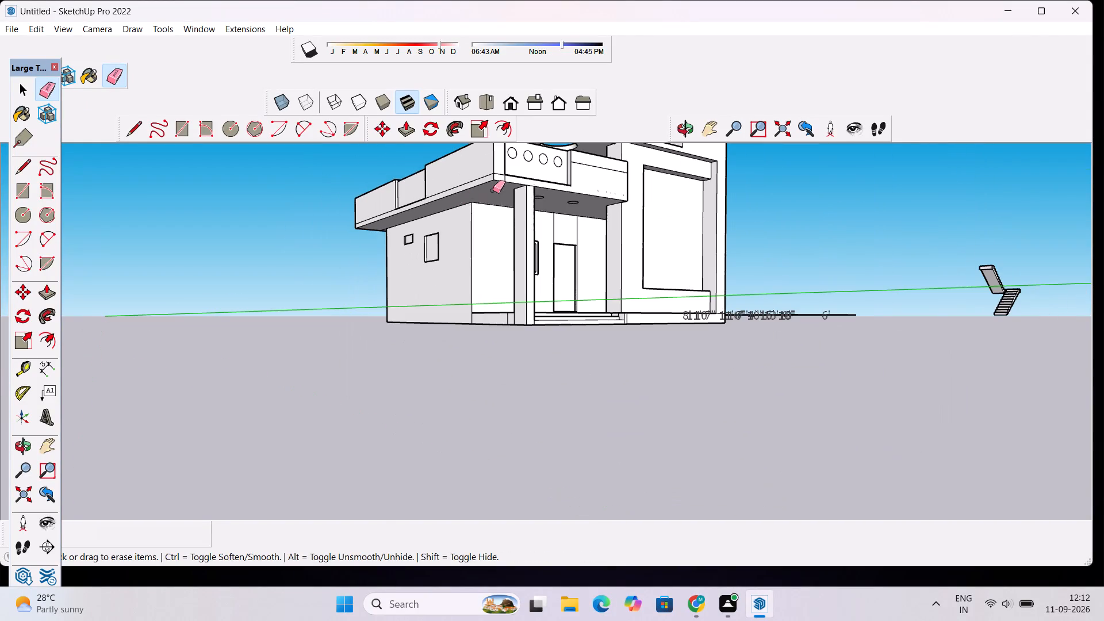
{"action": "scroll", "coordinate": [493, 190], "scroll_direction": "up", "scroll_amount": 11}
{"action": "left_click", "coordinate": [472, 161]}
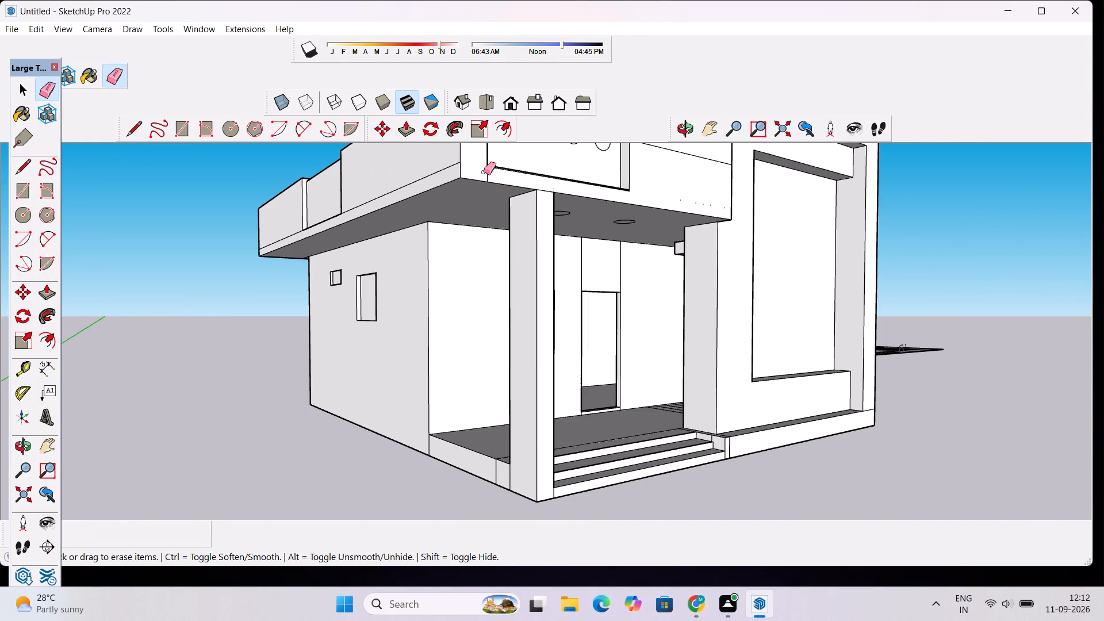
{"action": "left_click", "coordinate": [488, 175]}
{"action": "left_click", "coordinate": [455, 165]}
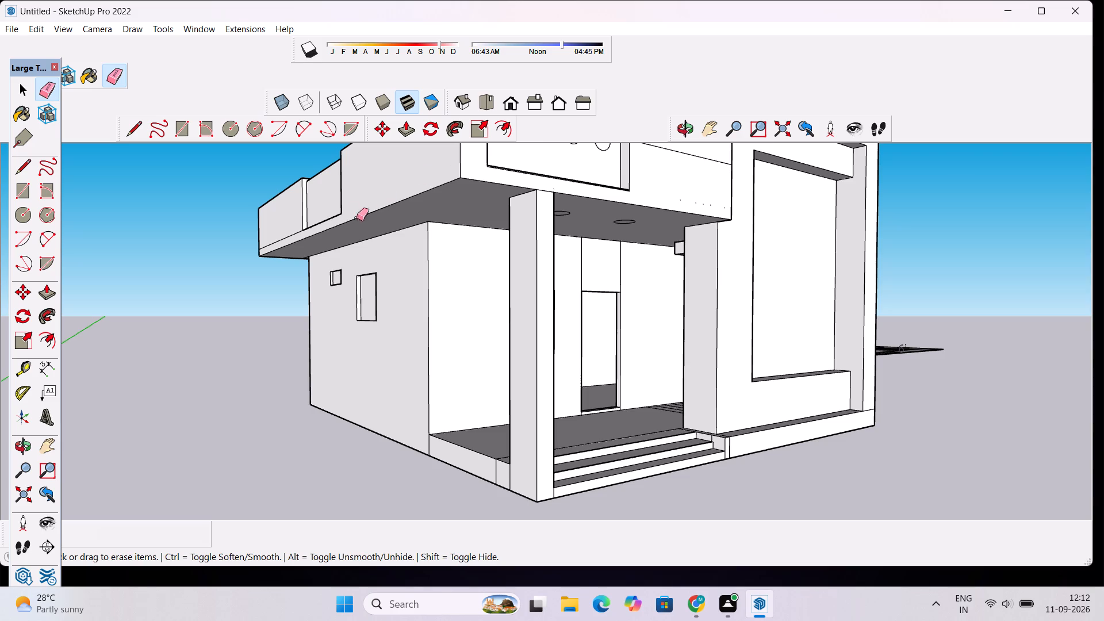
{"action": "scroll", "coordinate": [262, 235], "scroll_direction": "up", "scroll_amount": 8}
{"action": "scroll", "coordinate": [305, 253], "scroll_direction": "up", "scroll_amount": 2}
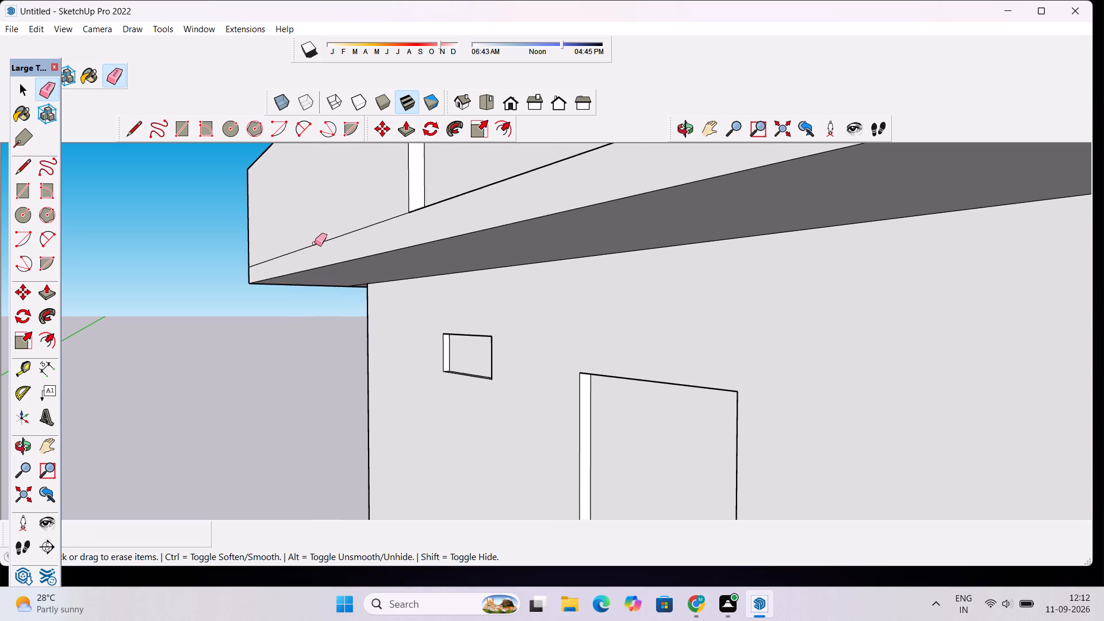
{"action": "left_click", "coordinate": [321, 240]}
{"action": "left_click", "coordinate": [321, 243]}
{"action": "scroll", "coordinate": [325, 241], "scroll_direction": "down", "scroll_amount": 9}
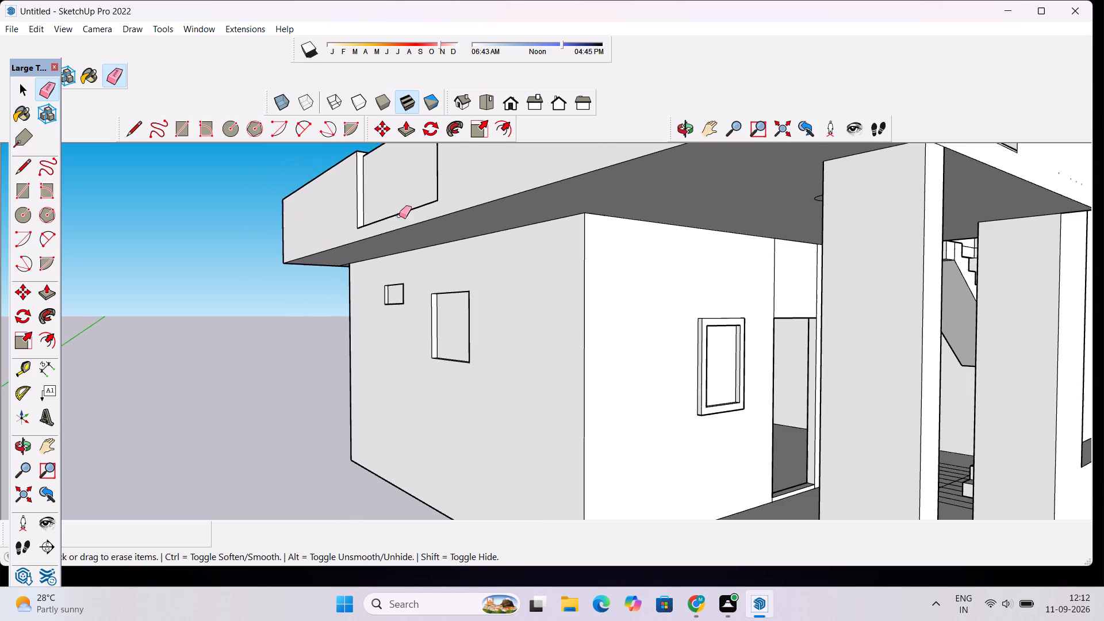
Examine the balcony from above, checking its parapet, the panel with the round holes and the roof overhang.
{"action": "left_click", "coordinate": [680, 133]}
{"action": "left_click_drag", "start_coordinate": [682, 137], "coordinate": [526, 305]}
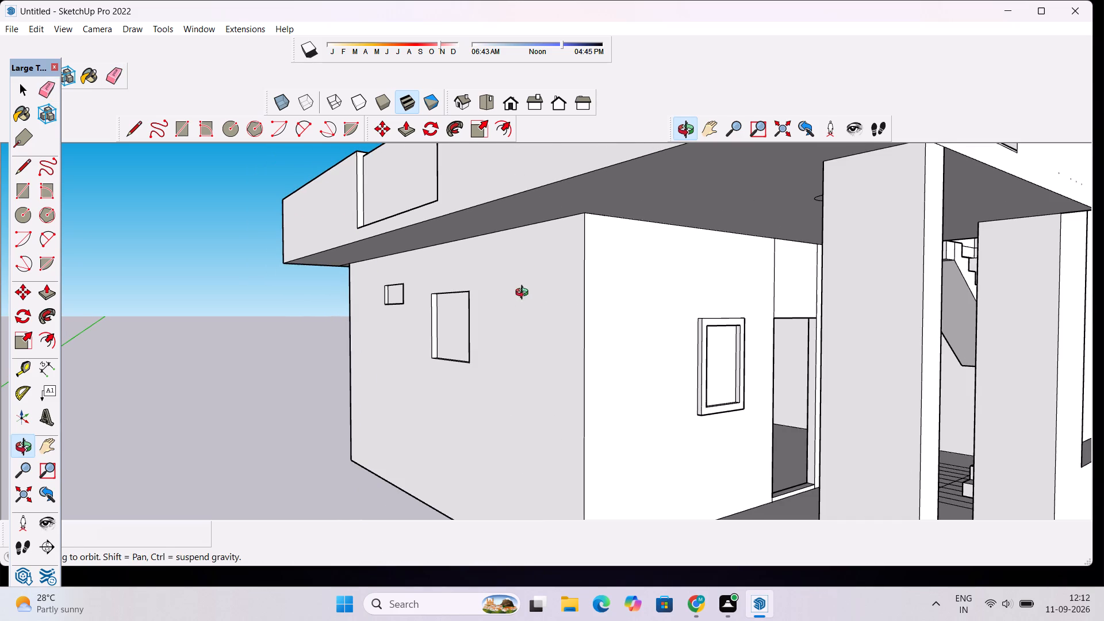
{"action": "left_click_drag", "start_coordinate": [664, 149], "coordinate": [548, 302]}
{"action": "scroll", "coordinate": [543, 304], "scroll_direction": "down", "scroll_amount": 6}
{"action": "left_click_drag", "start_coordinate": [695, 278], "coordinate": [474, 271]}
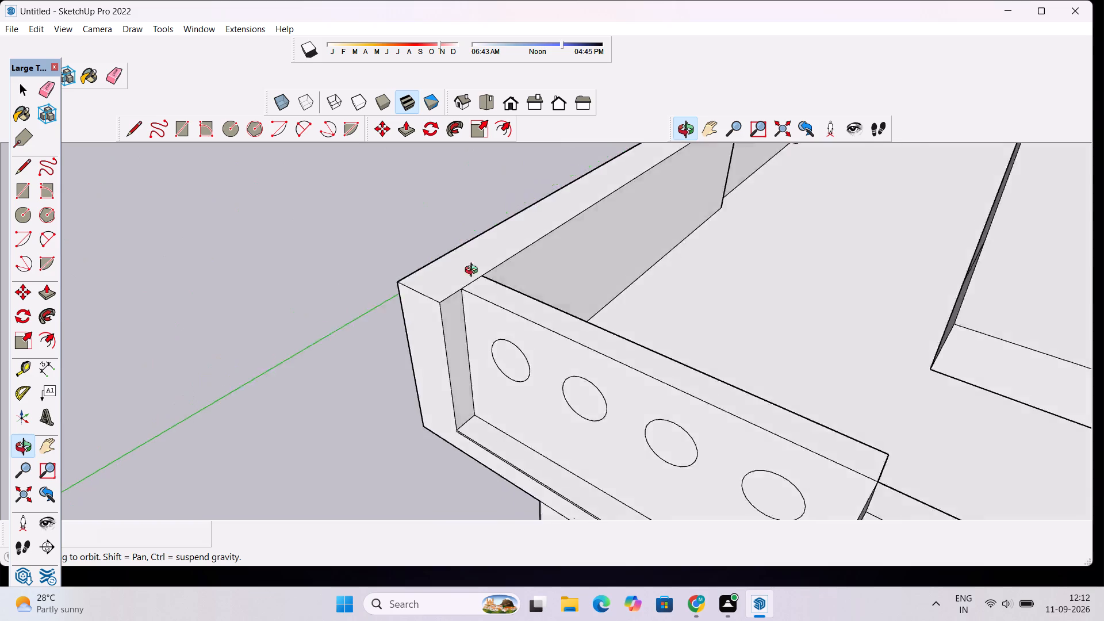
{"action": "left_click_drag", "start_coordinate": [474, 271], "coordinate": [655, 321]}
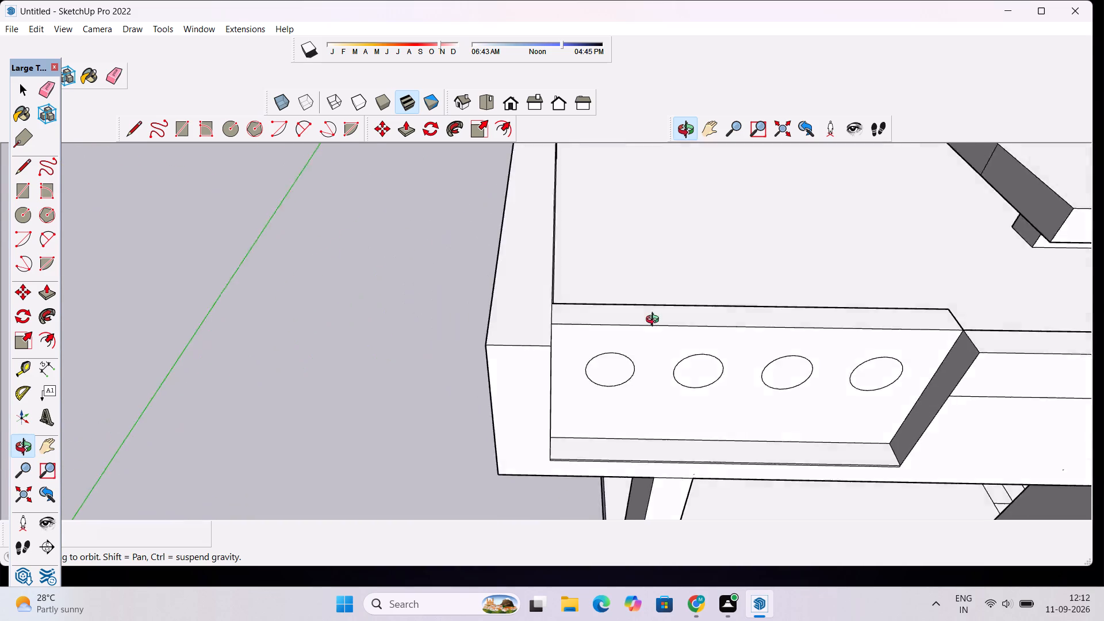
{"action": "left_click_drag", "start_coordinate": [655, 321], "coordinate": [706, 350]}
{"action": "scroll", "coordinate": [781, 313], "scroll_direction": "down", "scroll_amount": 7}
{"action": "scroll", "coordinate": [890, 218], "scroll_direction": "down", "scroll_amount": 8}
{"action": "scroll", "coordinate": [893, 221], "scroll_direction": "up", "scroll_amount": 5}
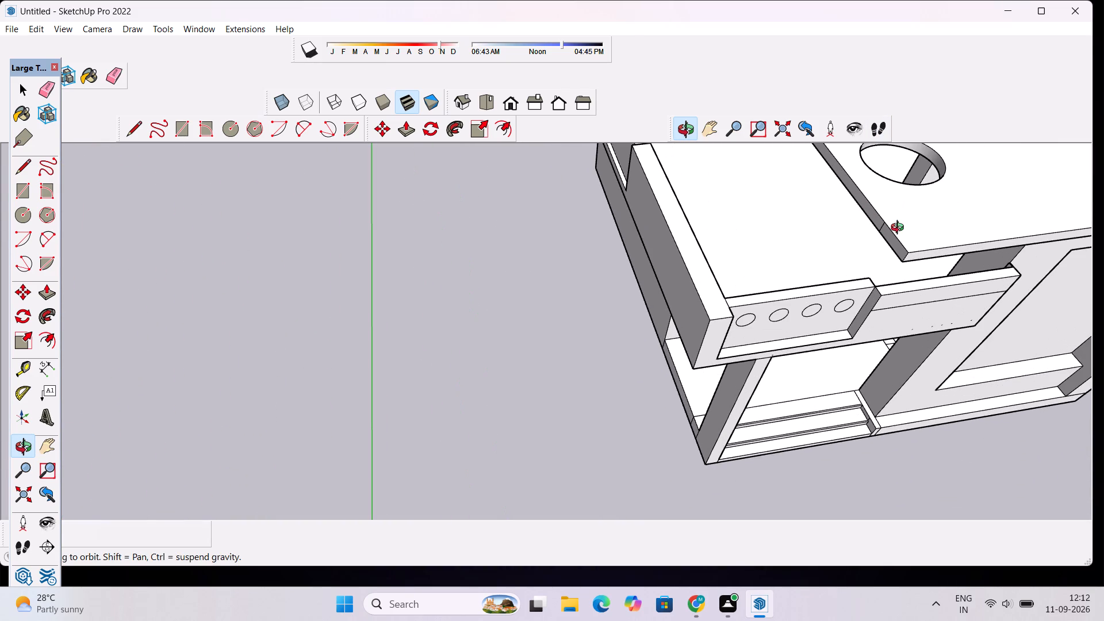
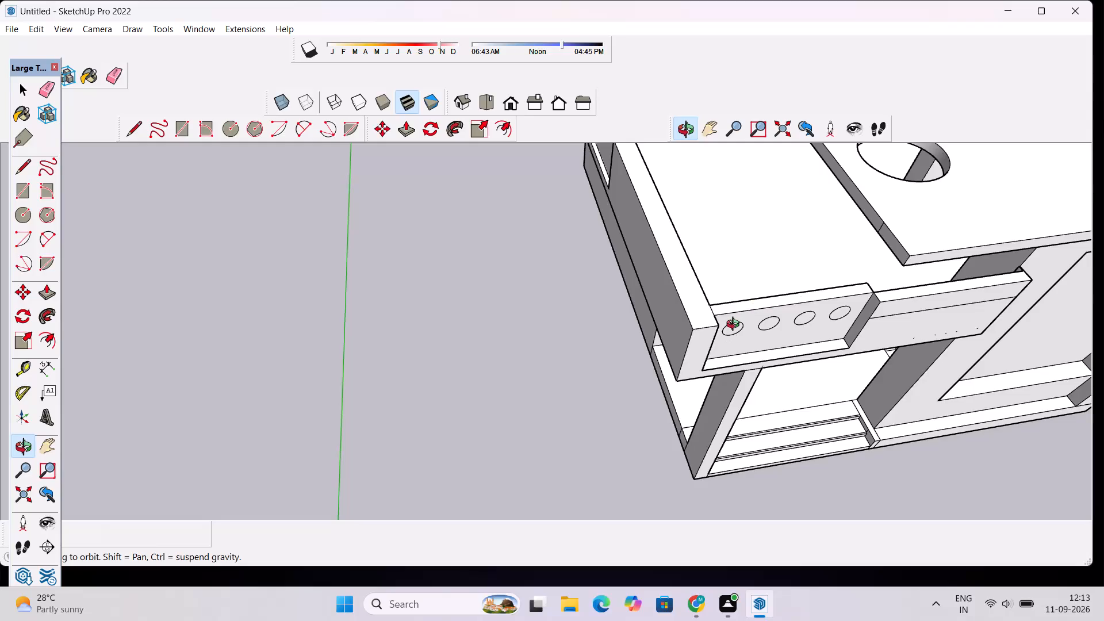
Examine the whole house from above and from the front, checking the balcony, roof overhang, porch and front wall.
{"action": "scroll", "coordinate": [735, 325], "scroll_direction": "down", "scroll_amount": 4}
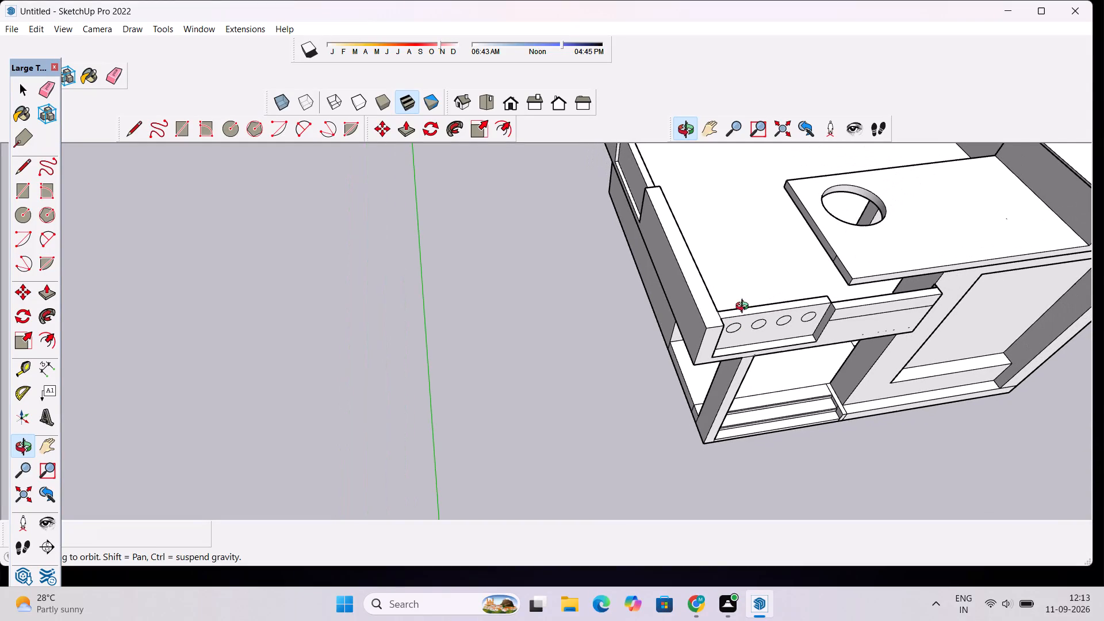
{"action": "scroll", "coordinate": [753, 319], "scroll_direction": "down", "scroll_amount": 1}
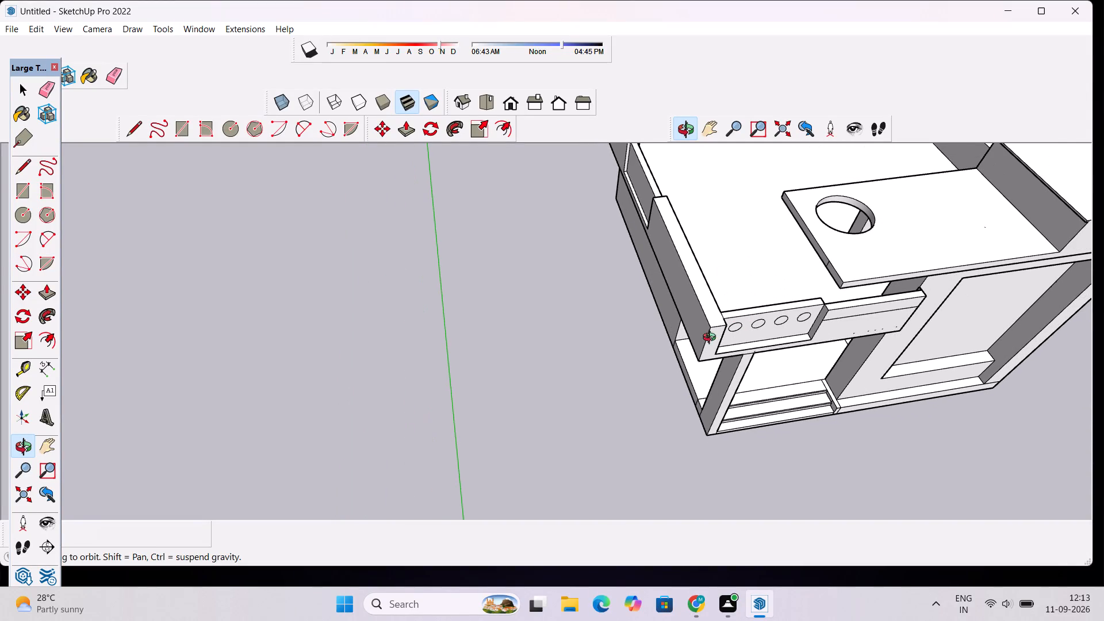
{"action": "scroll", "coordinate": [731, 353], "scroll_direction": "down", "scroll_amount": 4}
{"action": "left_click_drag", "start_coordinate": [753, 388], "coordinate": [704, 347]}
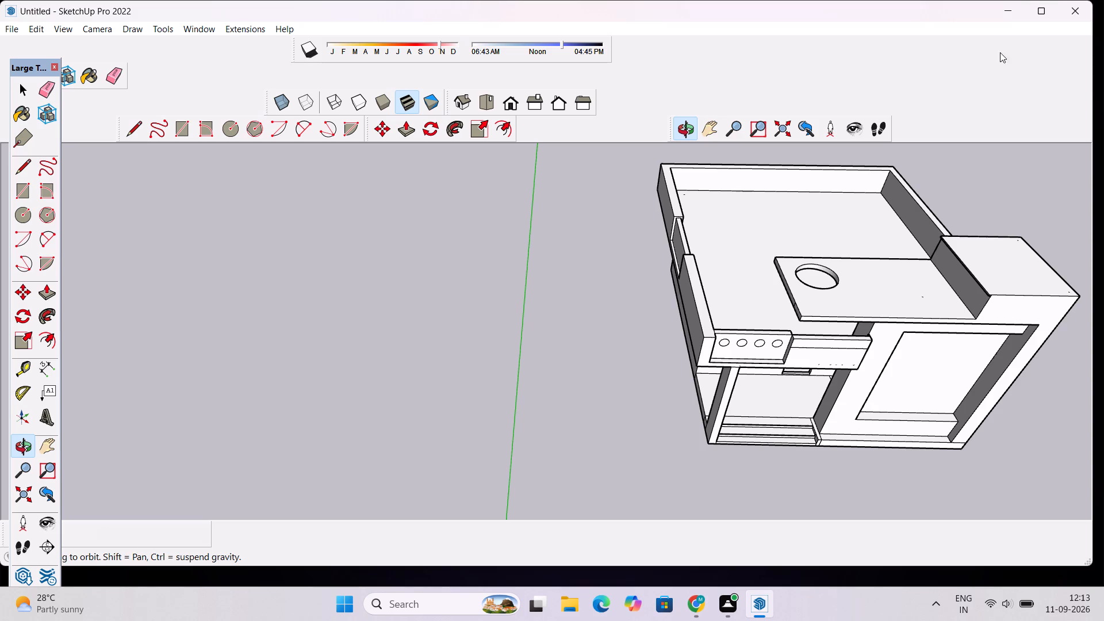
{"action": "scroll", "coordinate": [827, 249], "scroll_direction": "down", "scroll_amount": 2}
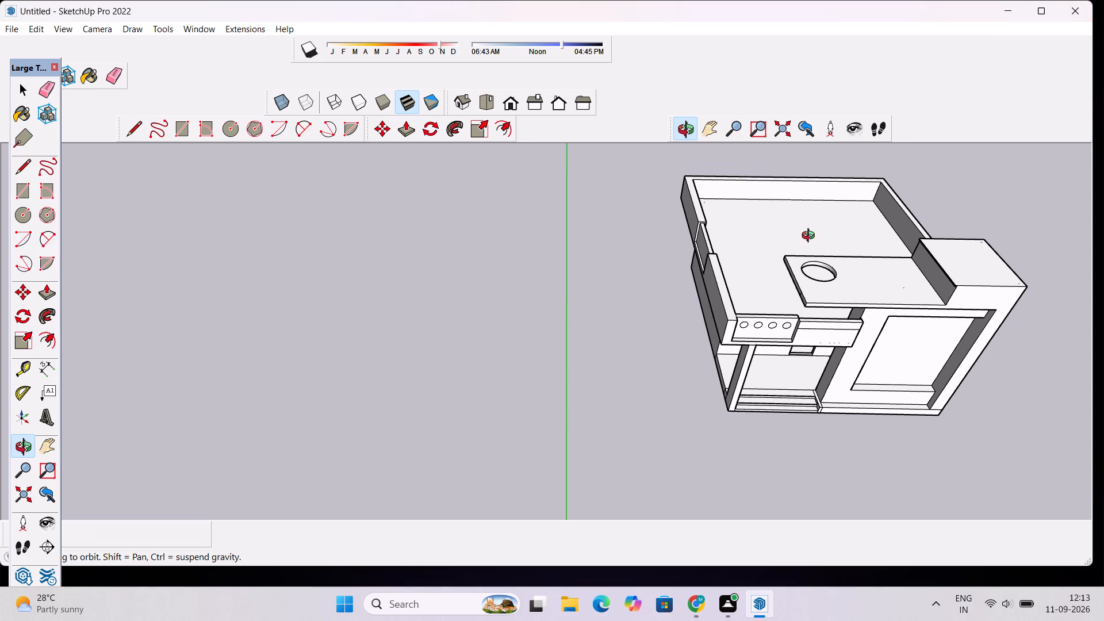
{"action": "scroll", "coordinate": [834, 255], "scroll_direction": "down", "scroll_amount": 6}
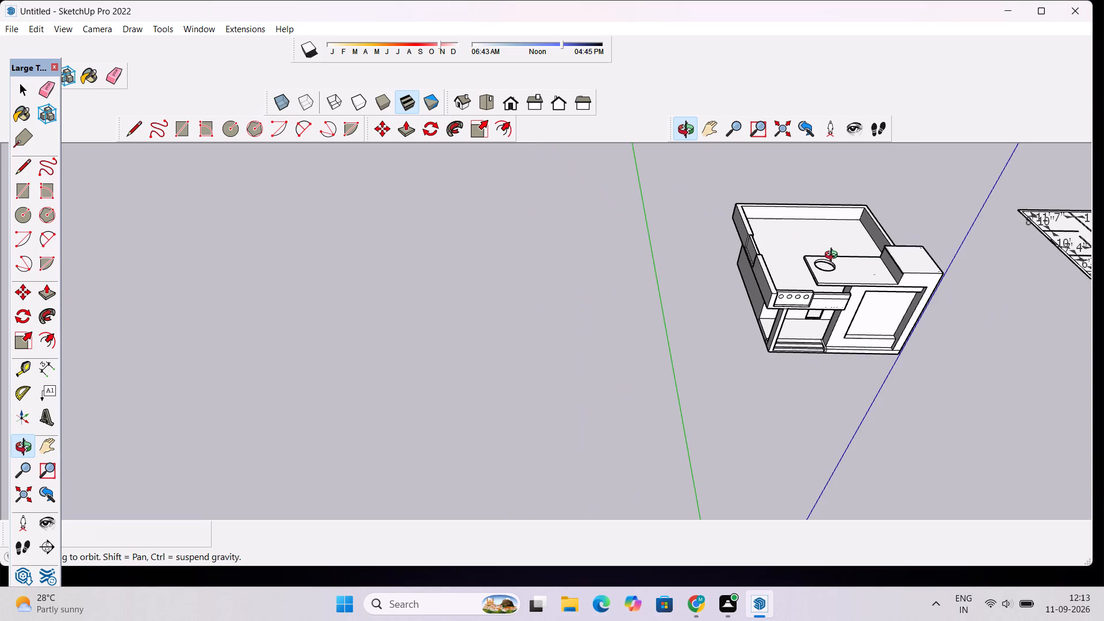
{"action": "left_click_drag", "start_coordinate": [879, 308], "coordinate": [702, 264]}
{"action": "scroll", "coordinate": [853, 350], "scroll_direction": "up", "scroll_amount": 5}
{"action": "left_click_drag", "start_coordinate": [658, 377], "coordinate": [848, 307]}
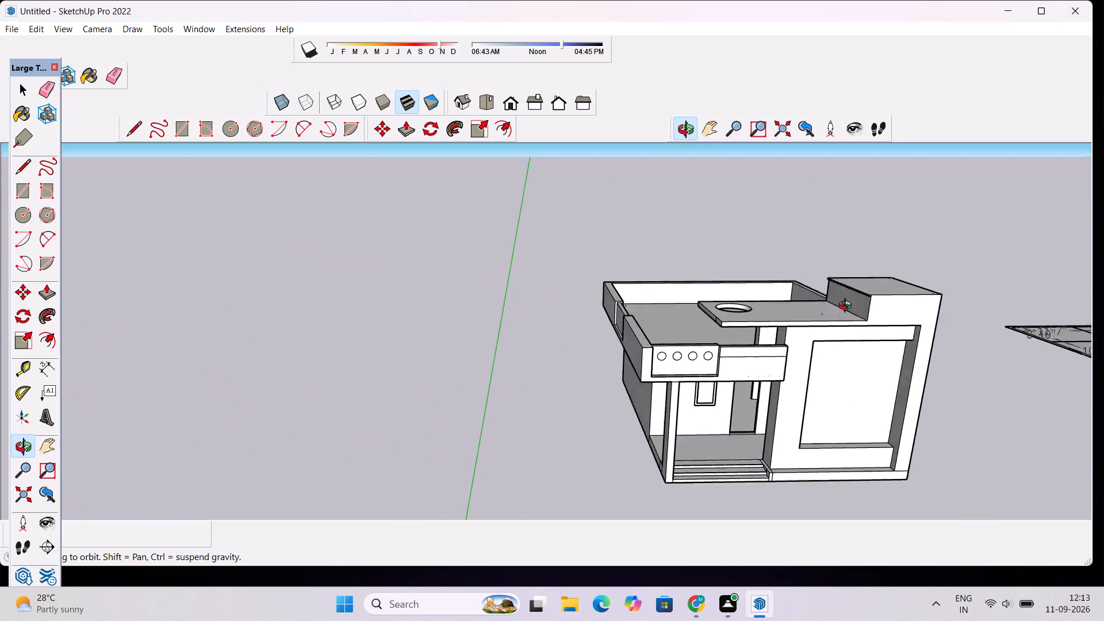
{"action": "left_click_drag", "start_coordinate": [848, 307], "coordinate": [849, 277]}
{"action": "scroll", "coordinate": [892, 335], "scroll_direction": "up", "scroll_amount": 3}
{"action": "left_click_drag", "start_coordinate": [876, 340], "coordinate": [834, 293]}
{"action": "left_click_drag", "start_coordinate": [695, 329], "coordinate": [741, 289]}
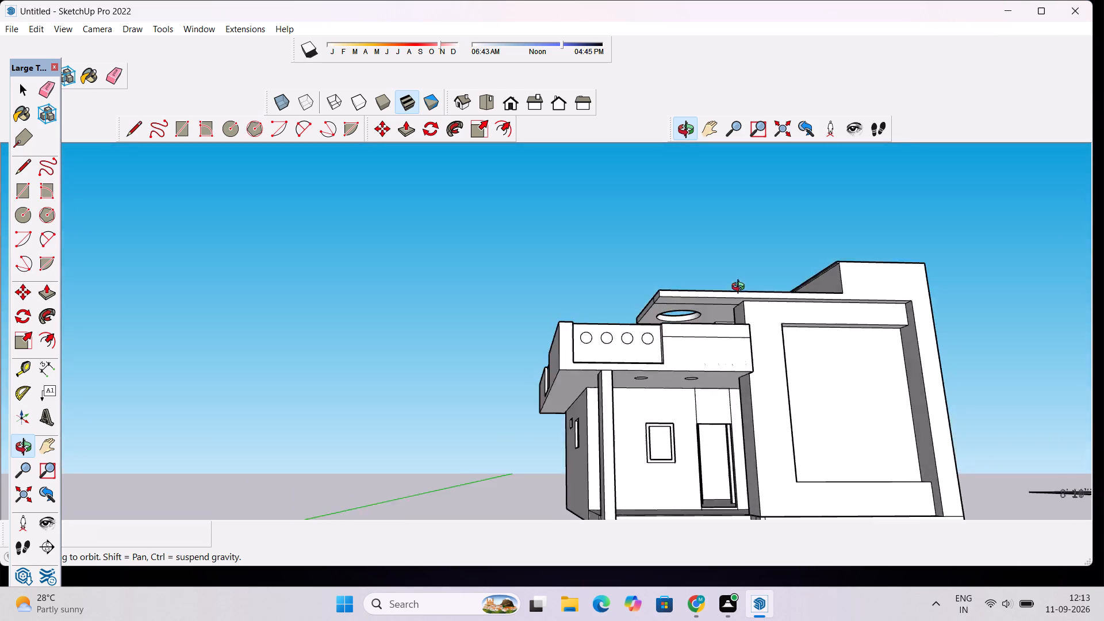
{"action": "left_click_drag", "start_coordinate": [741, 288], "coordinate": [784, 316]}
{"action": "left_click_drag", "start_coordinate": [757, 301], "coordinate": [743, 321]}
{"action": "left_click_drag", "start_coordinate": [734, 340], "coordinate": [757, 323]}
{"action": "scroll", "coordinate": [813, 286], "scroll_direction": "up", "scroll_amount": 4}
{"action": "scroll", "coordinate": [812, 286], "scroll_direction": "down", "scroll_amount": 5}
{"action": "left_click_drag", "start_coordinate": [814, 307], "coordinate": [788, 343]}
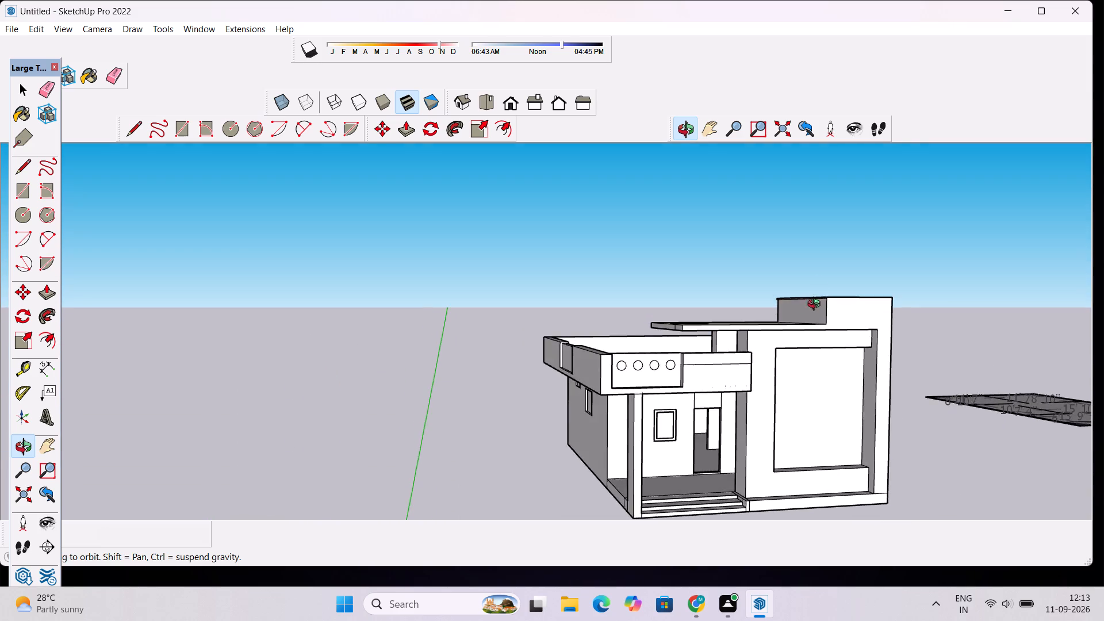
{"action": "scroll", "coordinate": [821, 286], "scroll_direction": "down", "scroll_amount": 5}
{"action": "left_click_drag", "start_coordinate": [803, 295], "coordinate": [776, 419]}
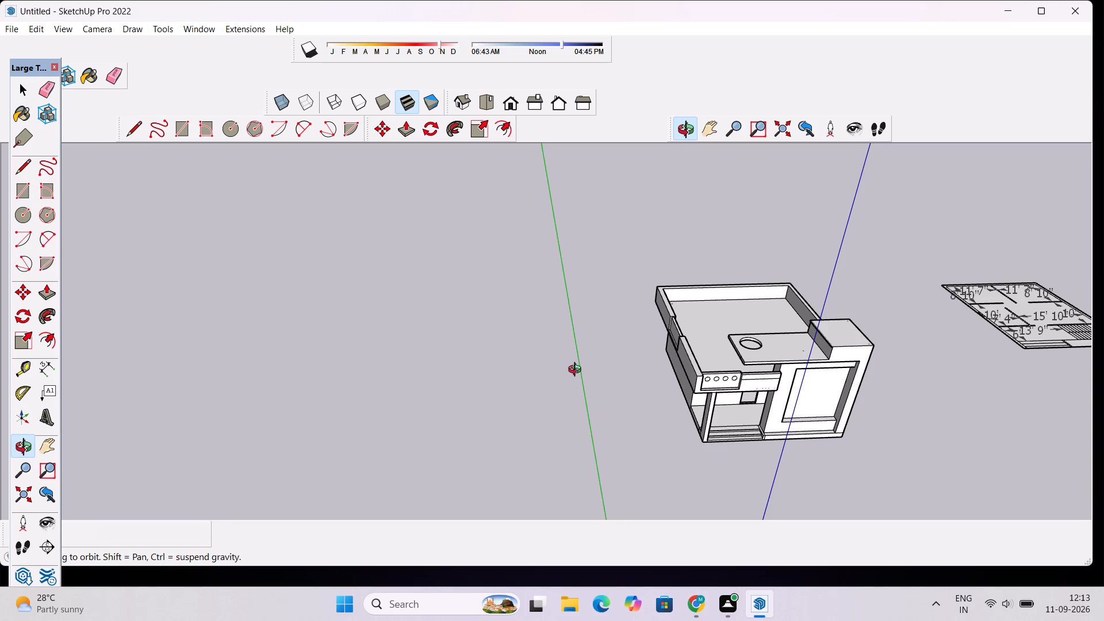
{"action": "scroll", "coordinate": [576, 371], "scroll_direction": "down", "scroll_amount": 5}
{"action": "scroll", "coordinate": [679, 379], "scroll_direction": "up", "scroll_amount": 12}
{"action": "left_click_drag", "start_coordinate": [807, 422], "coordinate": [737, 365]}
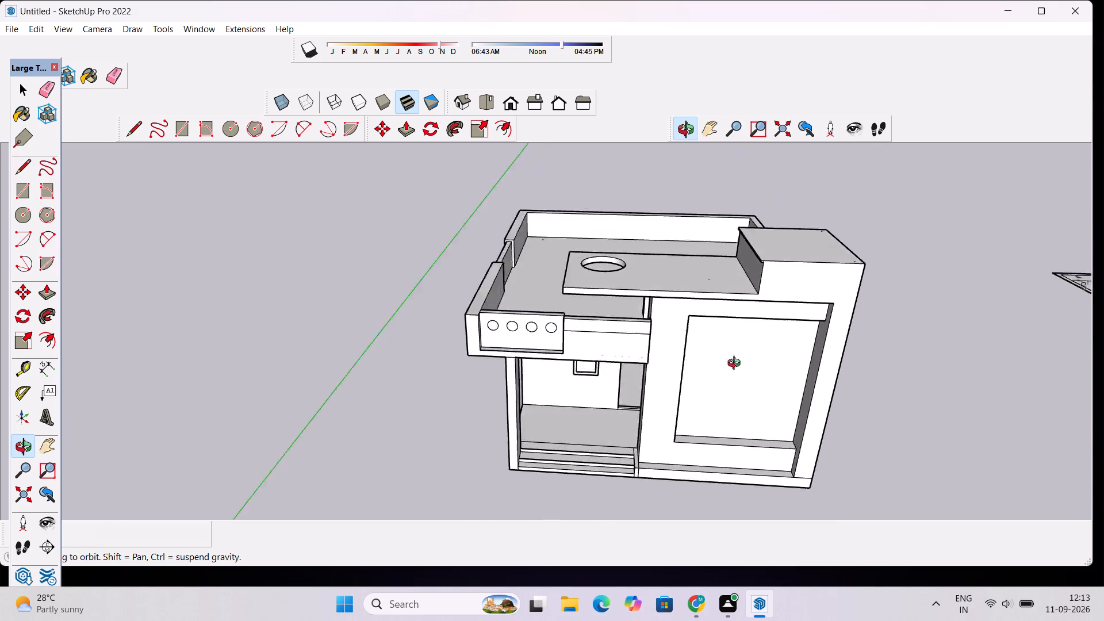
Erase the leftover seam lines between the parapet and the plain side wall beside the raised tower block.
{"action": "left_click_drag", "start_coordinate": [737, 365], "coordinate": [420, 313]}
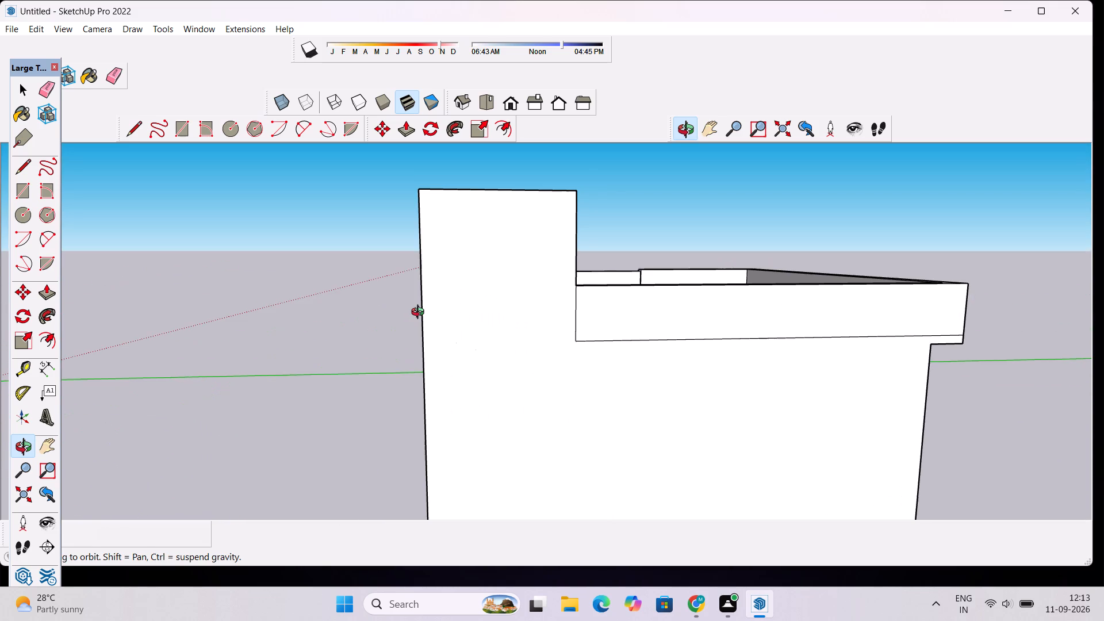
{"action": "key", "text": "e"}
{"action": "left_click_drag", "start_coordinate": [619, 293], "coordinate": [632, 311]}
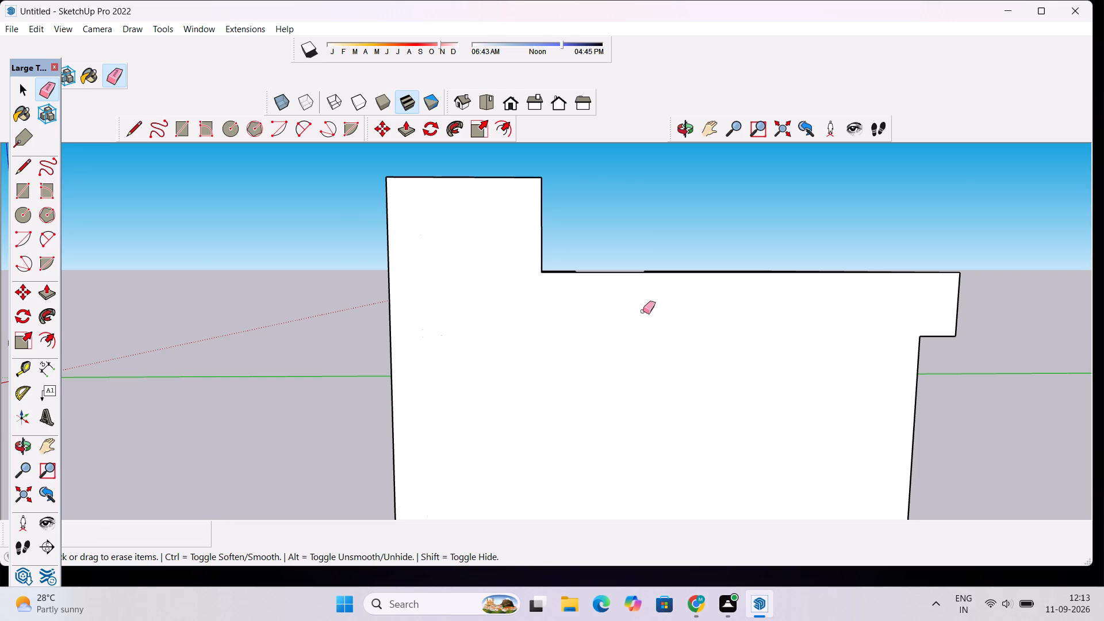
Erase the horizontal seam line along the rear parapet face and the vertical line near its balcony-side end.
{"action": "scroll", "coordinate": [757, 355], "scroll_direction": "down", "scroll_amount": 6}
{"action": "left_click", "coordinate": [688, 129]}
{"action": "left_click_drag", "start_coordinate": [803, 304], "coordinate": [767, 315]}
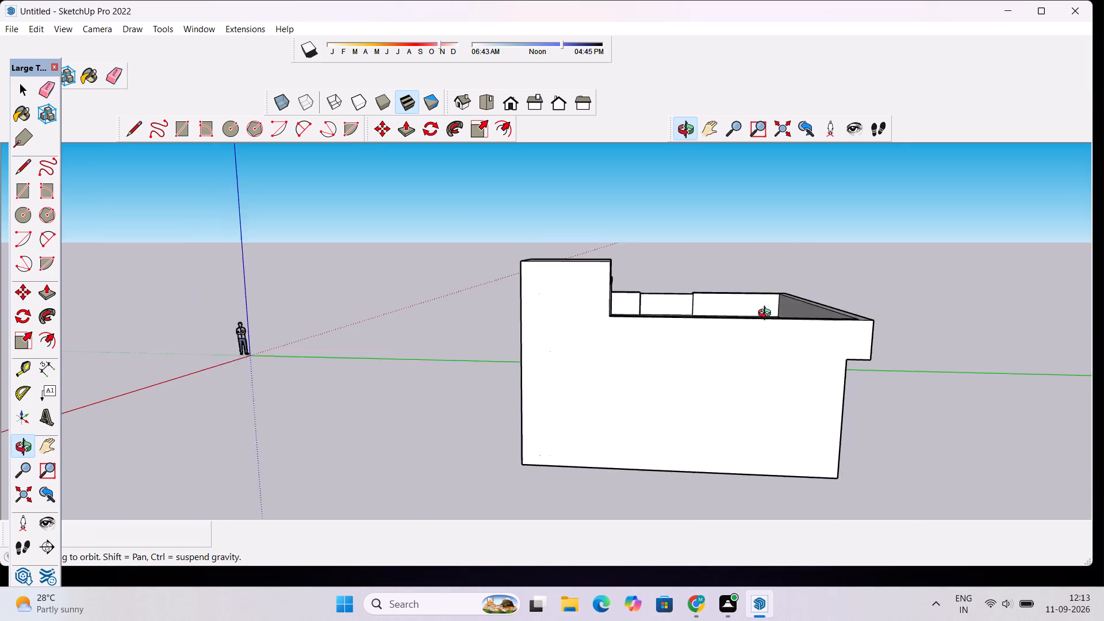
{"action": "left_click_drag", "start_coordinate": [767, 315], "coordinate": [563, 313]}
{"action": "scroll", "coordinate": [673, 335], "scroll_direction": "down", "scroll_amount": 5}
{"action": "left_click_drag", "start_coordinate": [715, 361], "coordinate": [546, 319]}
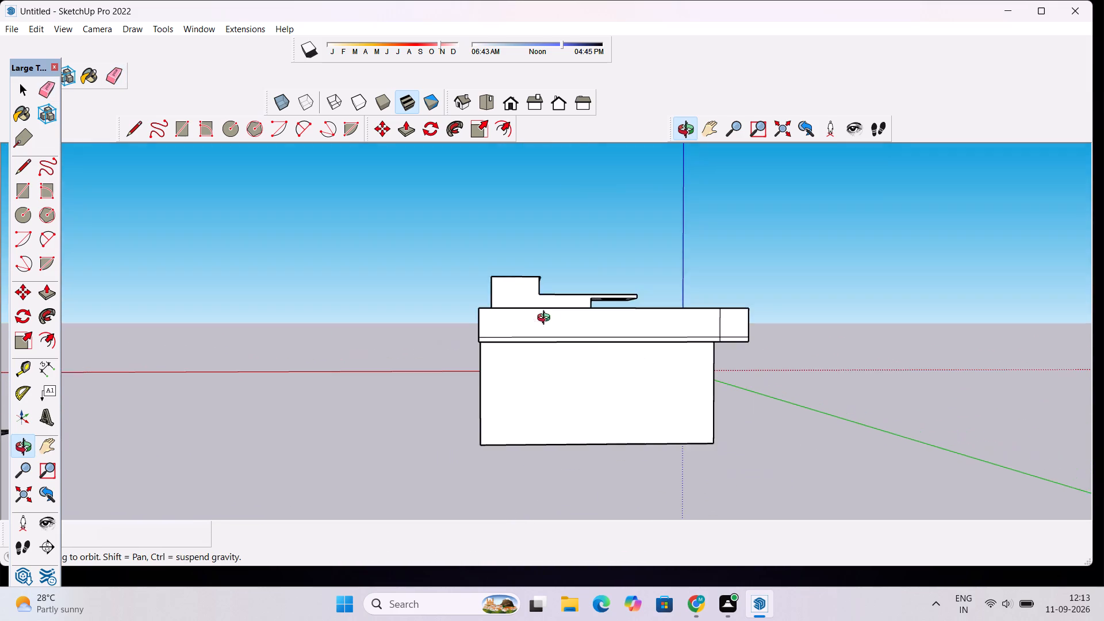
{"action": "scroll", "coordinate": [700, 336], "scroll_direction": "up", "scroll_amount": 5}
{"action": "left_click_drag", "start_coordinate": [677, 349], "coordinate": [657, 373]}
{"action": "key", "text": "e"}
{"action": "scroll", "coordinate": [657, 374], "scroll_direction": "up", "scroll_amount": 5}
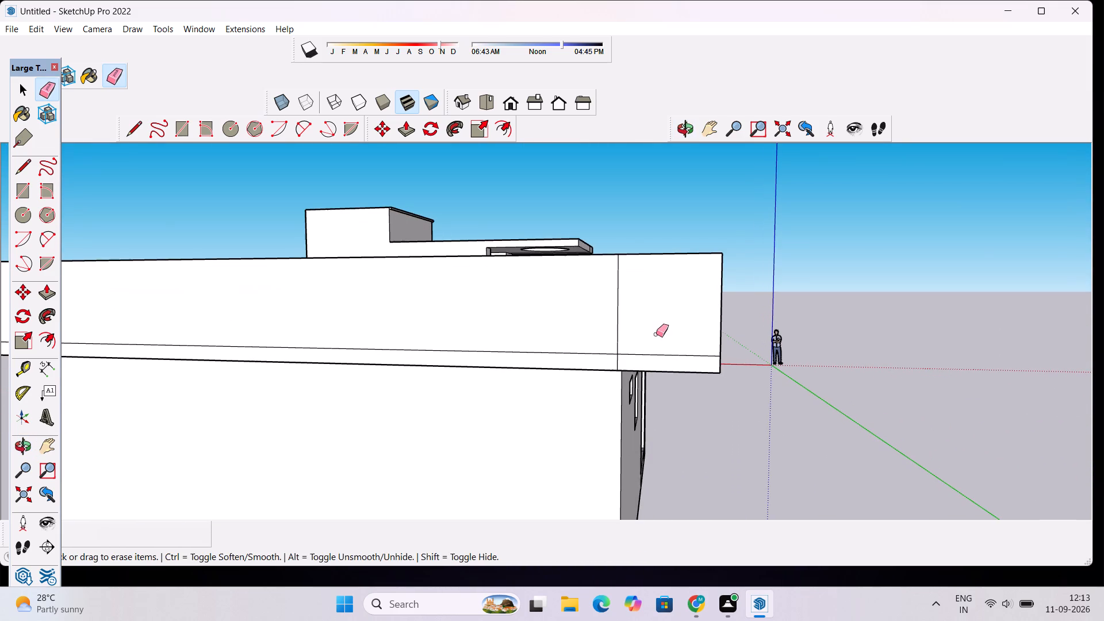
{"action": "left_click_drag", "start_coordinate": [643, 298], "coordinate": [637, 354]}
Erase the short stray vertical line on the edge of the roof overhang slab with the round opening.
{"action": "scroll", "coordinate": [683, 309], "scroll_direction": "down", "scroll_amount": 4}
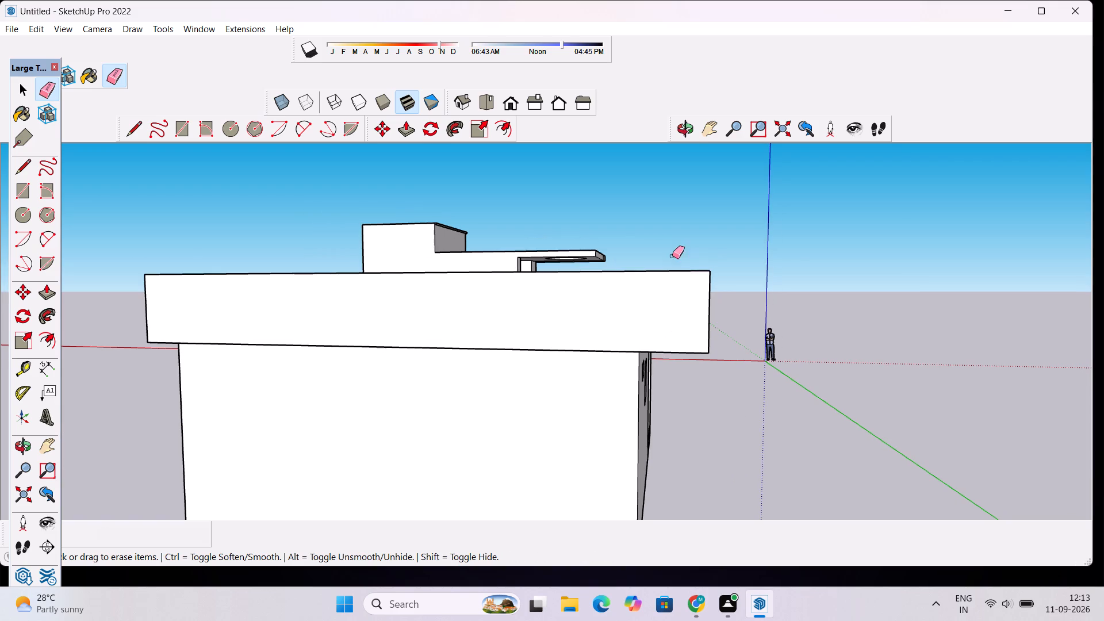
{"action": "left_click", "coordinate": [688, 125]}
{"action": "left_click_drag", "start_coordinate": [680, 206], "coordinate": [454, 274]}
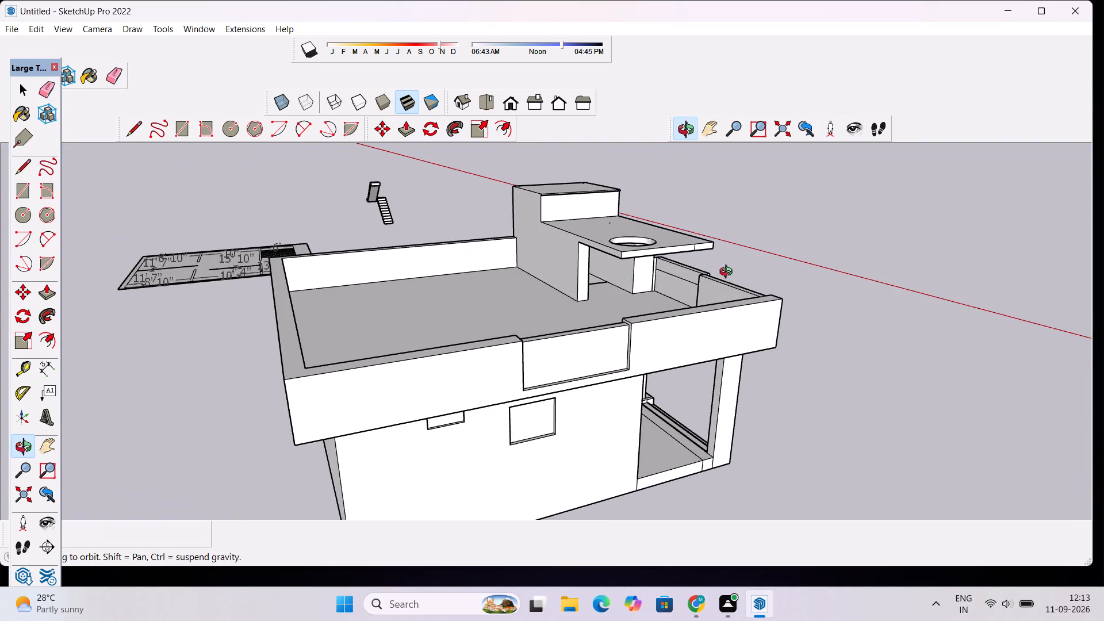
{"action": "scroll", "coordinate": [737, 267], "scroll_direction": "up", "scroll_amount": 6}
{"action": "scroll", "coordinate": [694, 267], "scroll_direction": "down", "scroll_amount": 6}
{"action": "scroll", "coordinate": [681, 236], "scroll_direction": "up", "scroll_amount": 5}
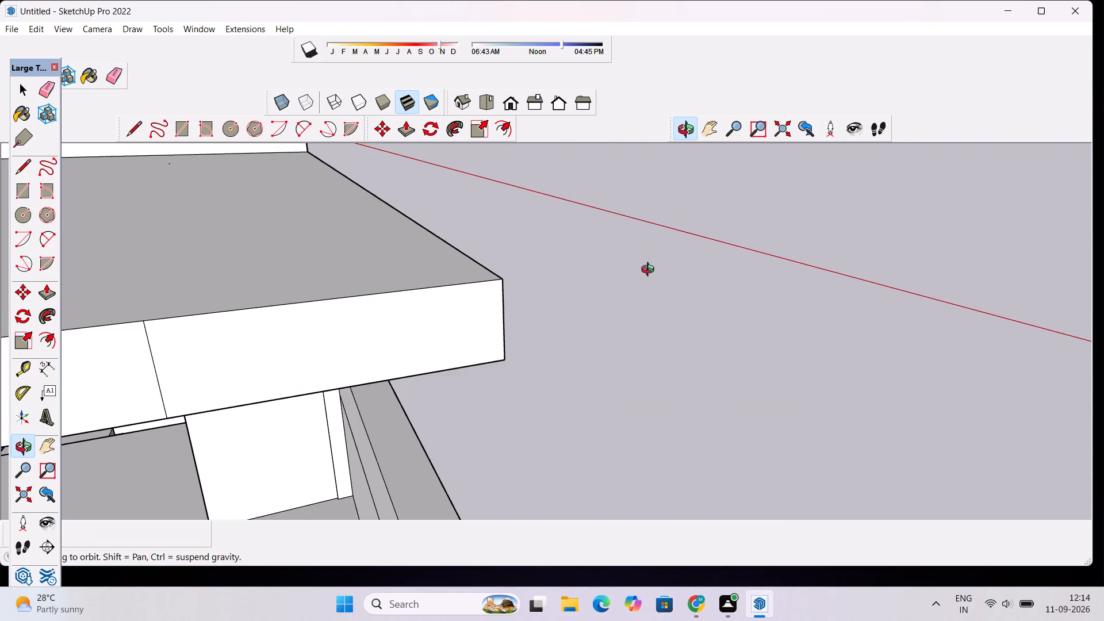
{"action": "scroll", "coordinate": [662, 245], "scroll_direction": "down", "scroll_amount": 3}
{"action": "key", "text": "e"}
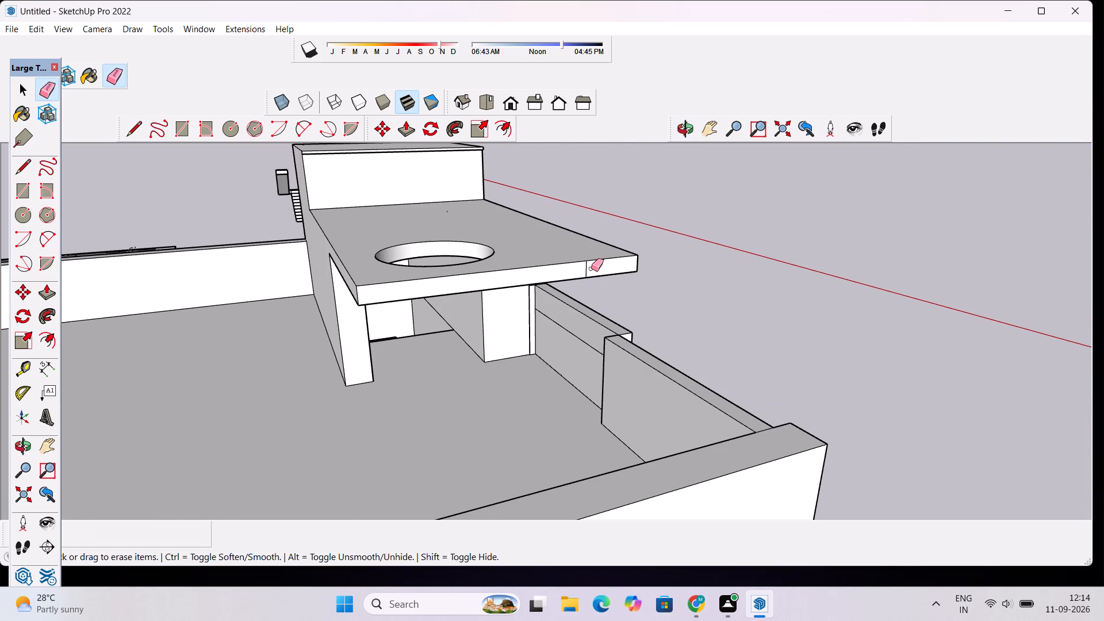
{"action": "left_click_drag", "start_coordinate": [591, 269], "coordinate": [585, 274]}
Examine the roof overhang, balcony front, side wall and porch from several angles for remaining stray lines.
{"action": "scroll", "coordinate": [585, 275], "scroll_direction": "down", "scroll_amount": 2}
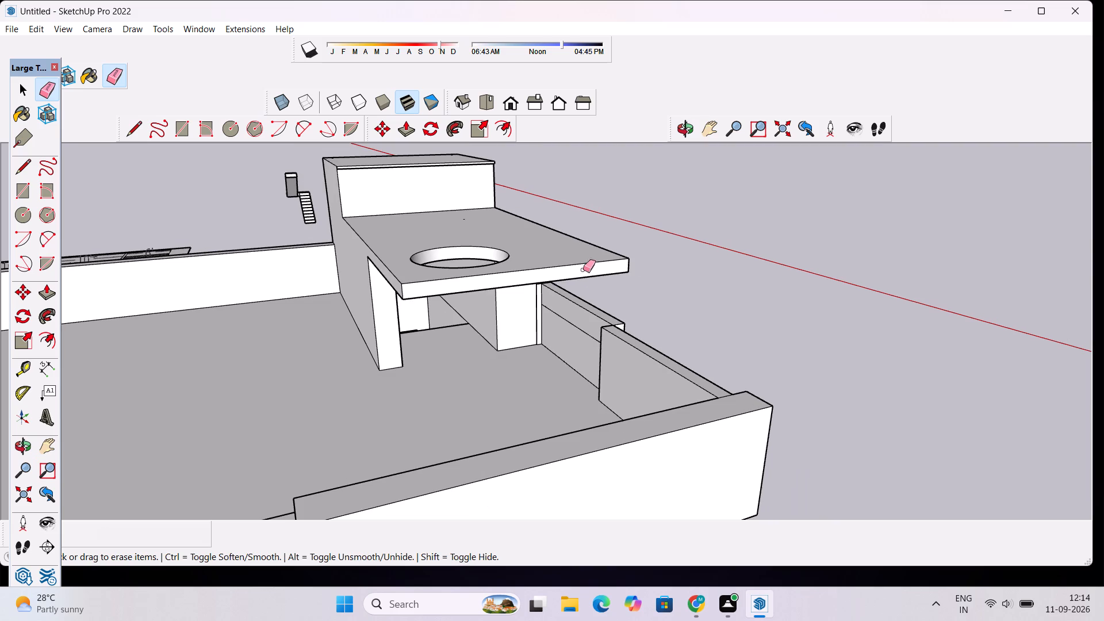
{"action": "left_click", "coordinate": [682, 135]}
{"action": "left_click_drag", "start_coordinate": [717, 250], "coordinate": [630, 277]}
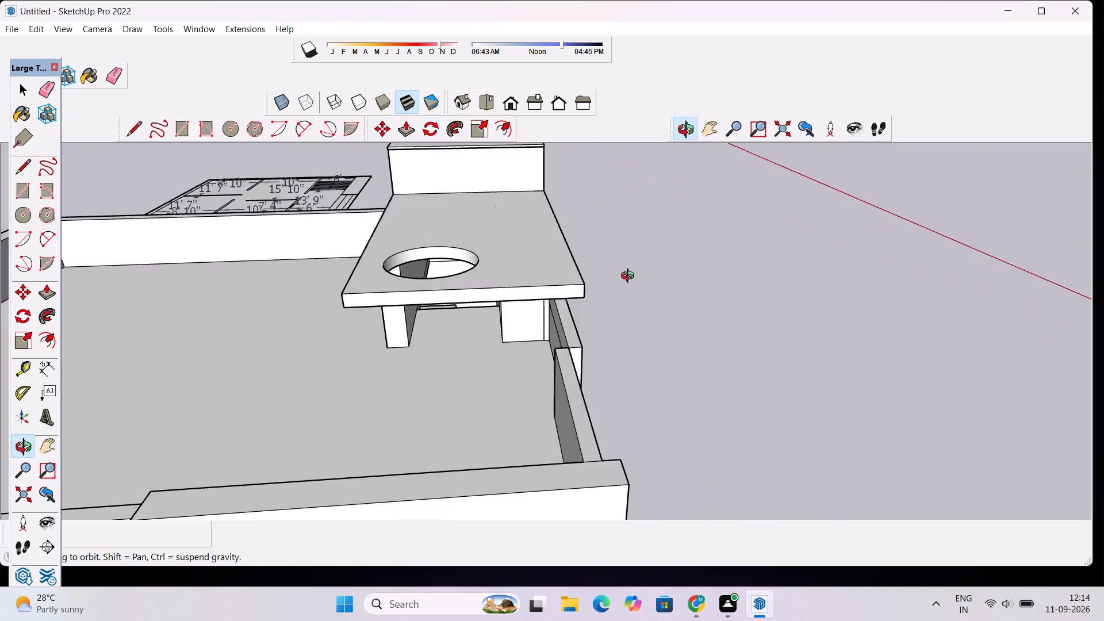
{"action": "left_click_drag", "start_coordinate": [630, 277], "coordinate": [833, 230]}
{"action": "left_click_drag", "start_coordinate": [752, 326], "coordinate": [418, 348]}
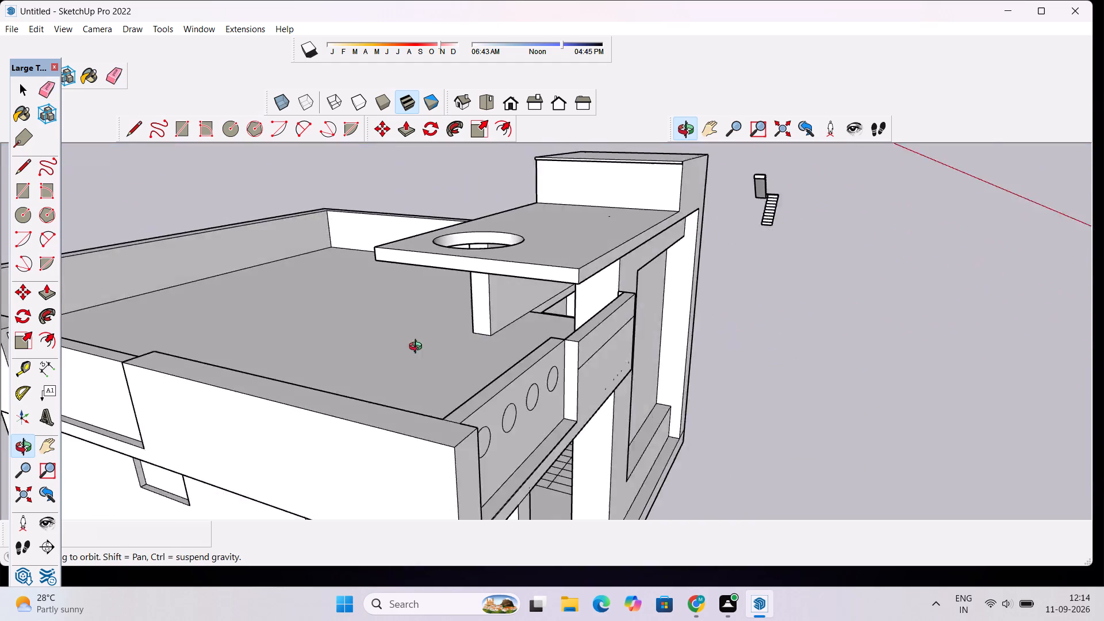
{"action": "left_click_drag", "start_coordinate": [418, 348], "coordinate": [293, 332]}
{"action": "scroll", "coordinate": [481, 430], "scroll_direction": "up", "scroll_amount": 4}
{"action": "scroll", "coordinate": [509, 386], "scroll_direction": "down", "scroll_amount": 2}
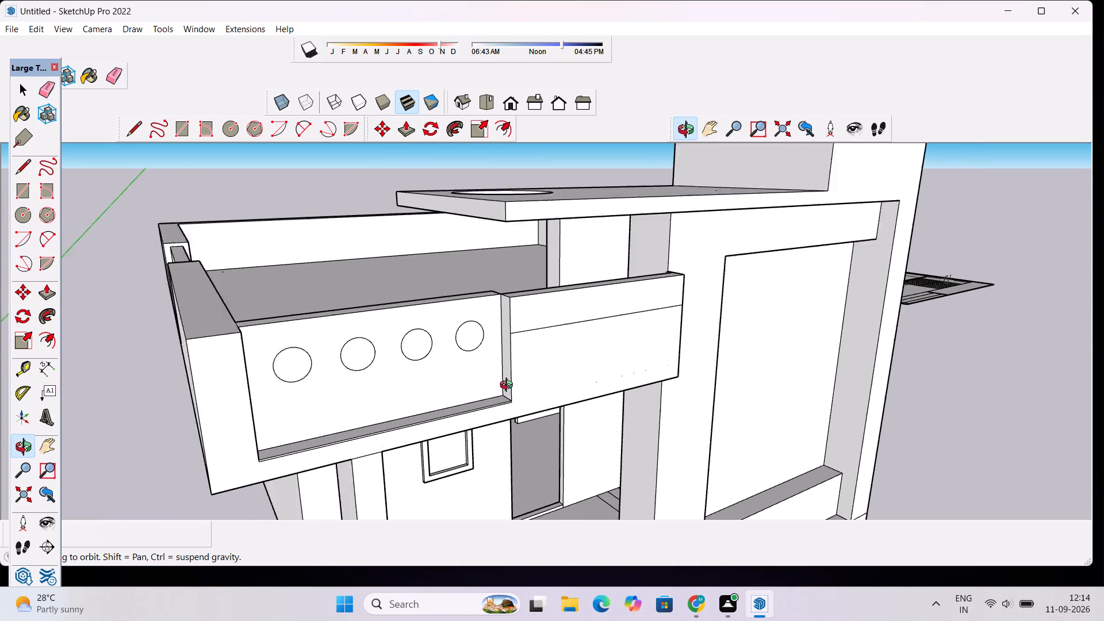
{"action": "scroll", "coordinate": [509, 386], "scroll_direction": "down", "scroll_amount": 1}
{"action": "left_click_drag", "start_coordinate": [589, 382], "coordinate": [543, 386]}
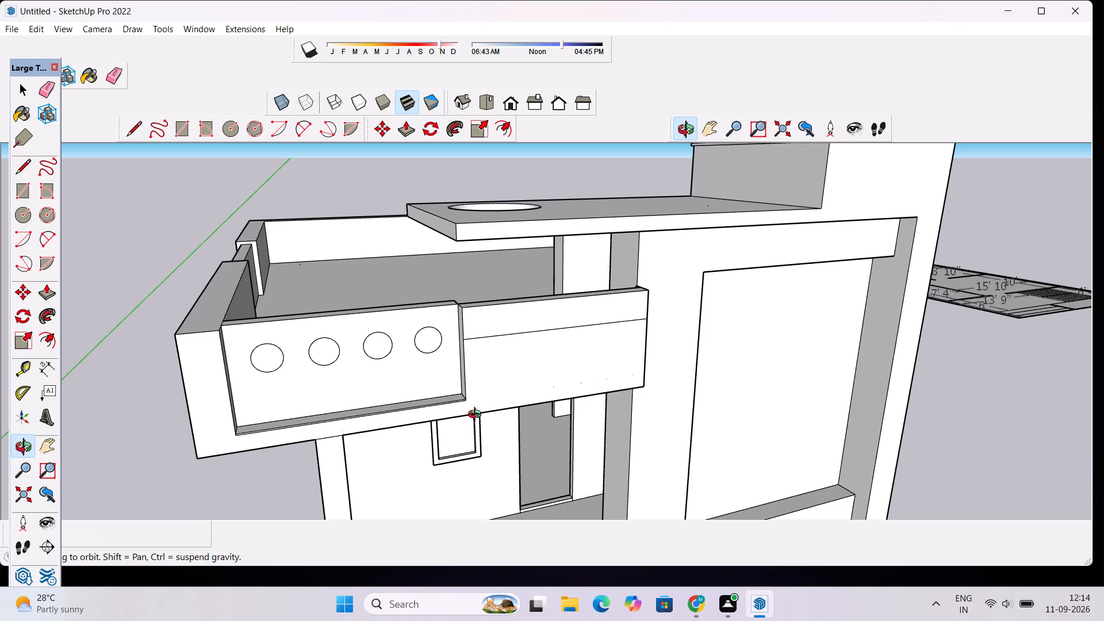
{"action": "scroll", "coordinate": [498, 409], "scroll_direction": "down", "scroll_amount": 1}
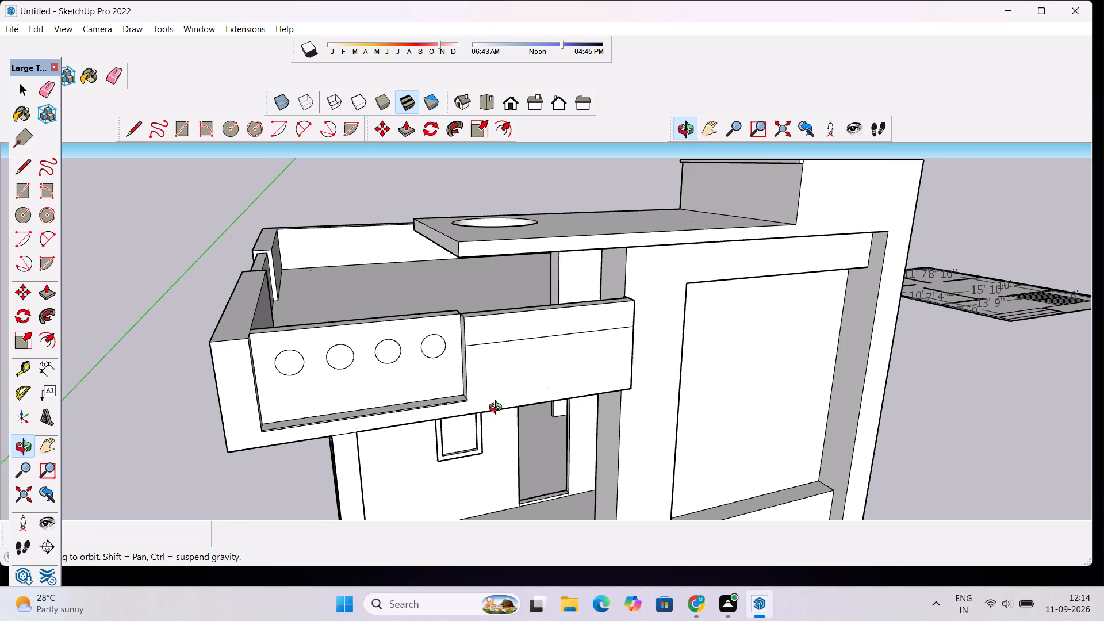
{"action": "scroll", "coordinate": [522, 381], "scroll_direction": "up", "scroll_amount": 3}
{"action": "left_click_drag", "start_coordinate": [713, 354], "coordinate": [593, 344]}
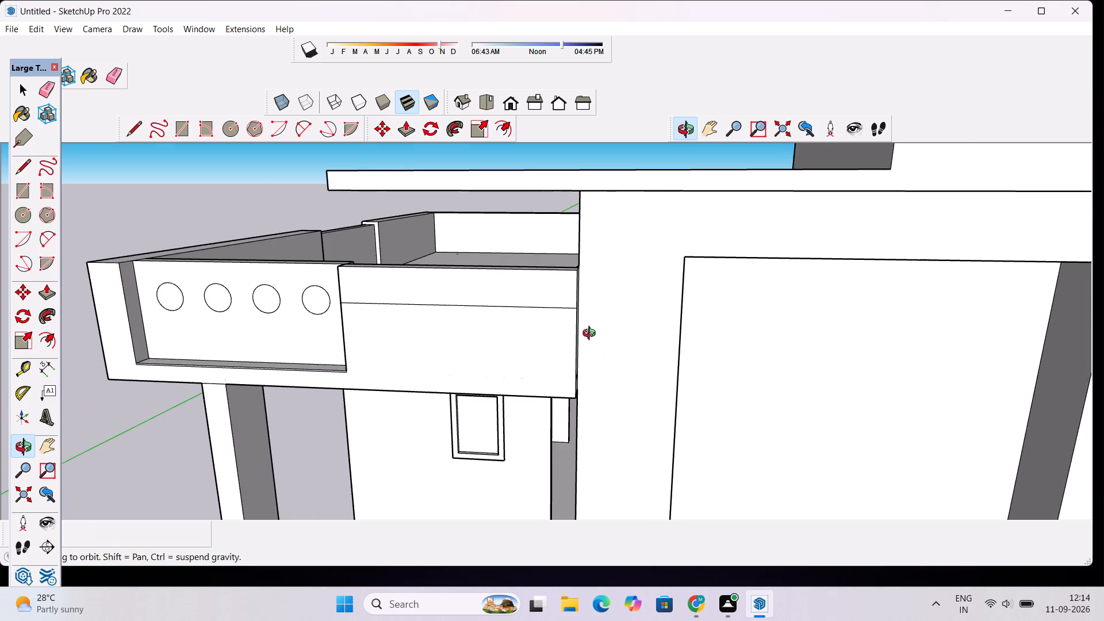
{"action": "scroll", "coordinate": [592, 335], "scroll_direction": "down", "scroll_amount": 2}
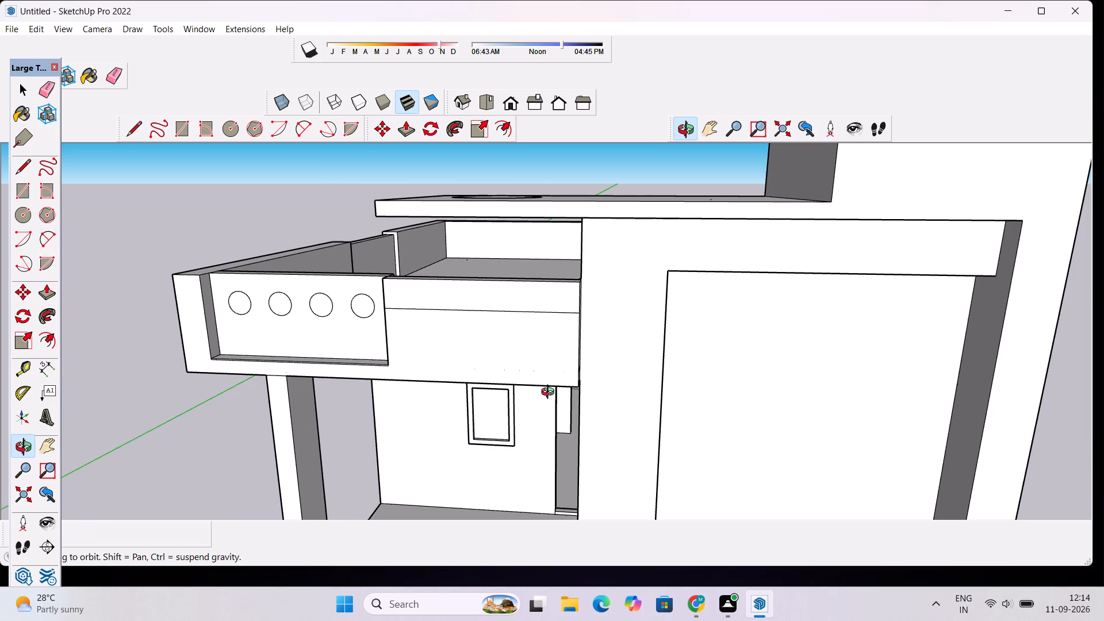
{"action": "left_click_drag", "start_coordinate": [551, 393], "coordinate": [768, 327]}
{"action": "scroll", "coordinate": [758, 327], "scroll_direction": "down", "scroll_amount": 5}
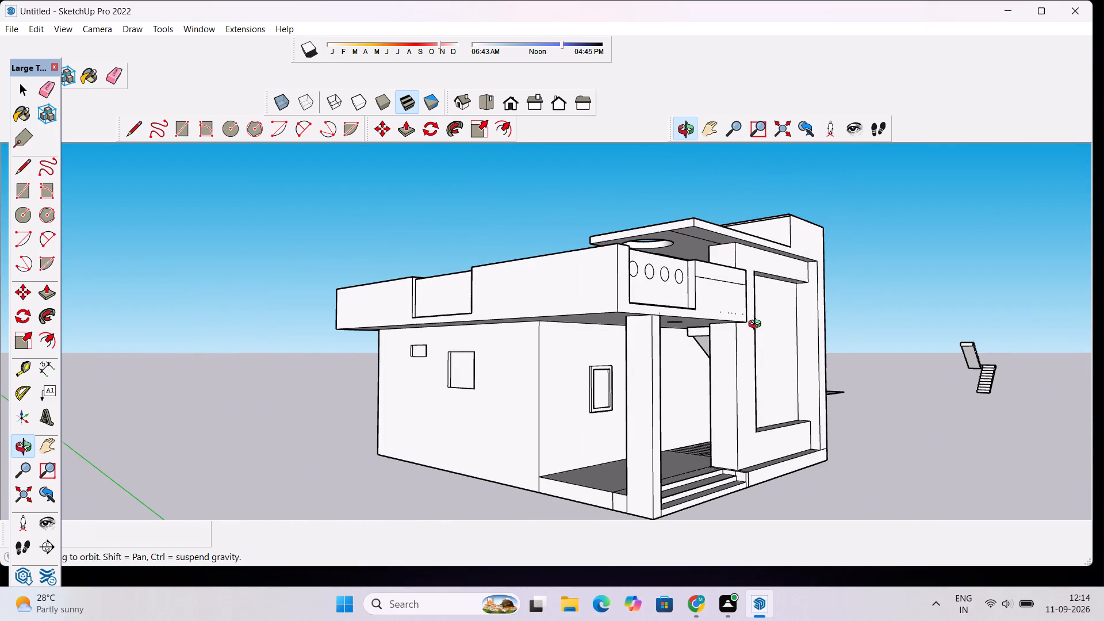
{"action": "left_click_drag", "start_coordinate": [791, 328], "coordinate": [697, 339]}
{"action": "scroll", "coordinate": [696, 342], "scroll_direction": "down", "scroll_amount": 5}
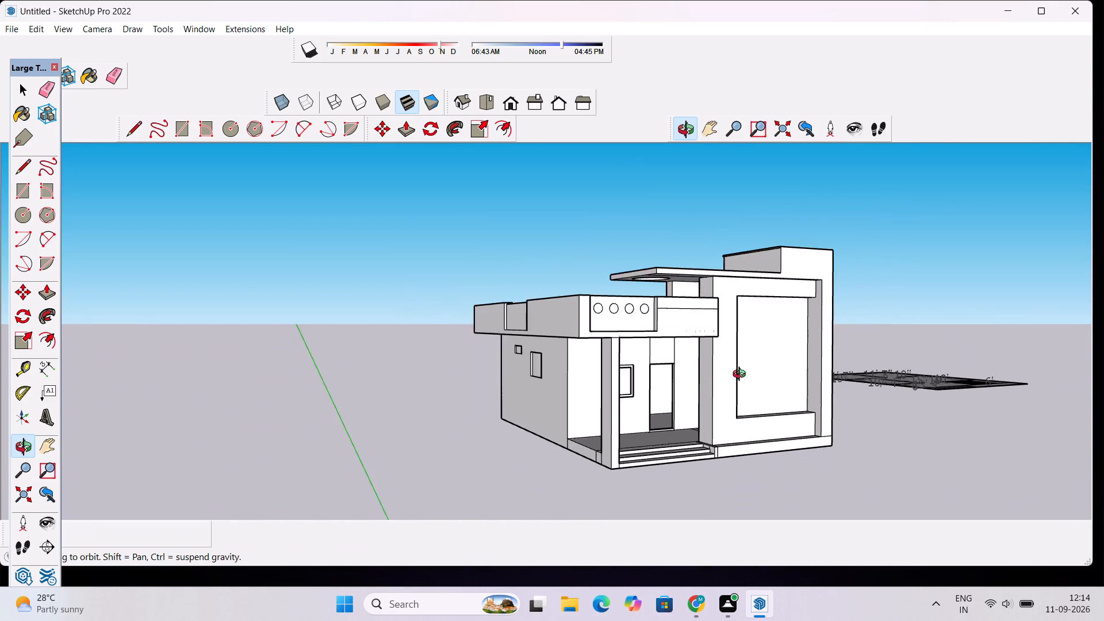
{"action": "left_click_drag", "start_coordinate": [811, 375], "coordinate": [730, 402]}
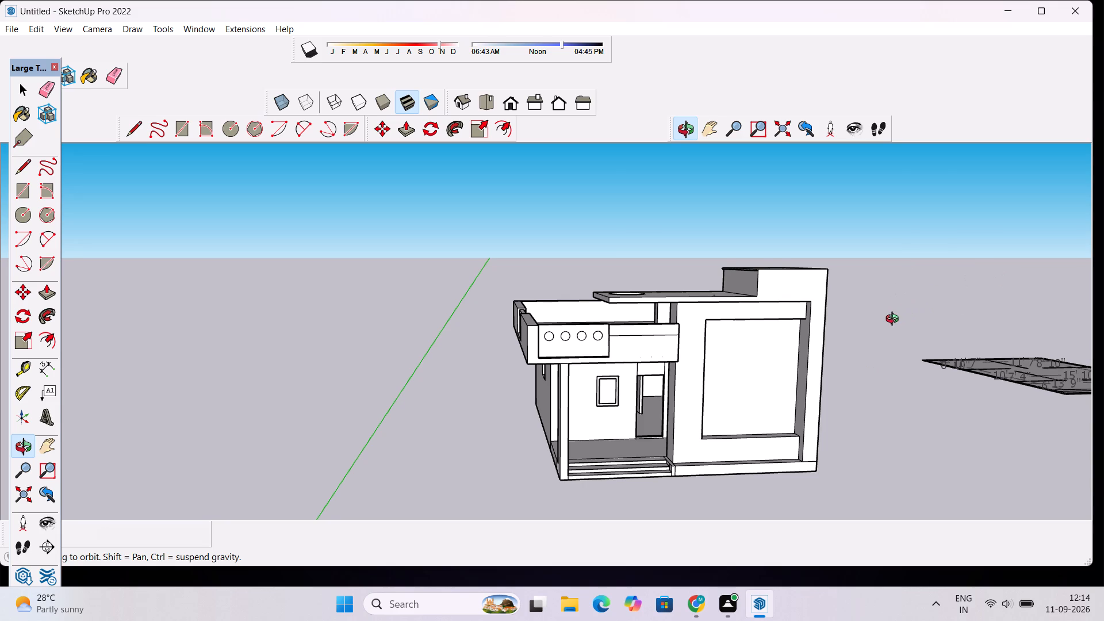
{"action": "scroll", "coordinate": [815, 316], "scroll_direction": "down", "scroll_amount": 5}
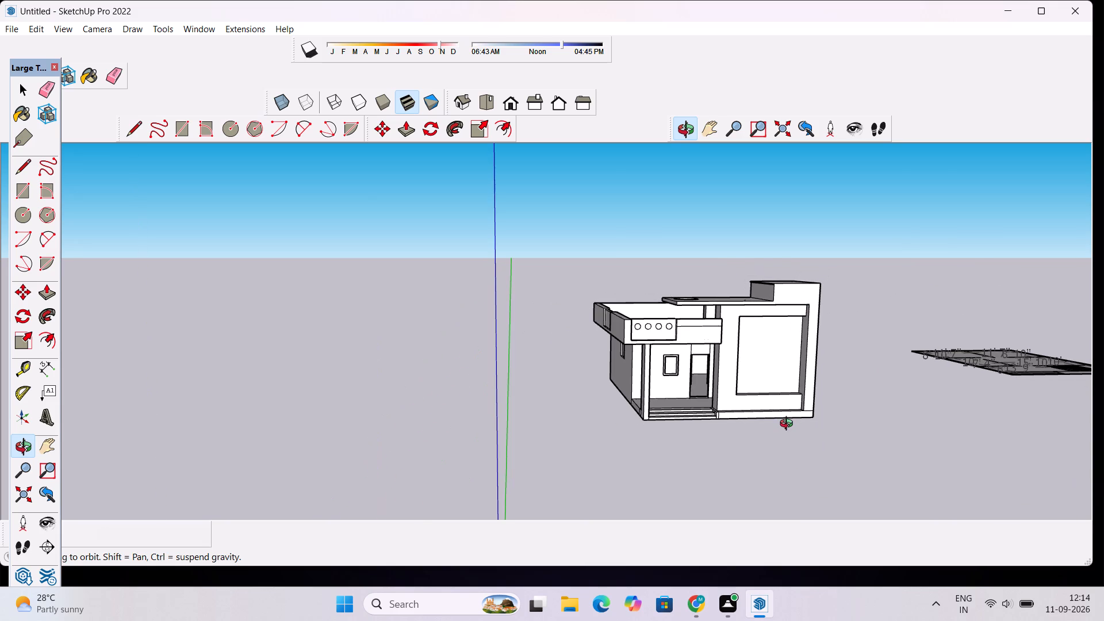
{"action": "scroll", "coordinate": [789, 425], "scroll_direction": "down", "scroll_amount": 1}
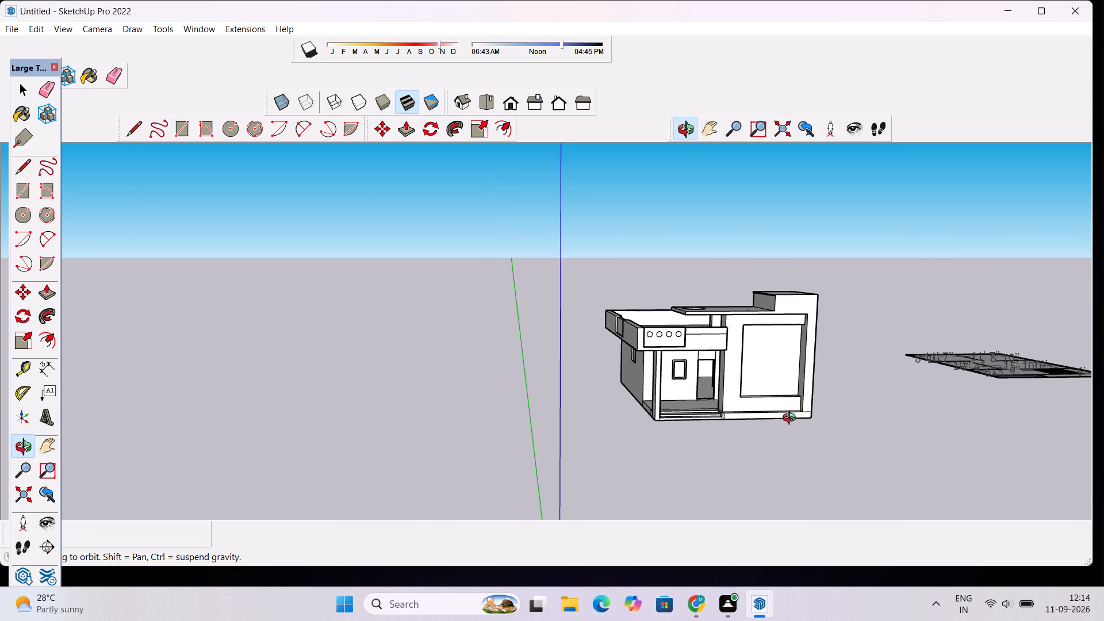
Draw a horizontal line about 12' 7" long across the front wall face just below the large rectangular recess.
{"action": "scroll", "coordinate": [786, 379], "scroll_direction": "up", "scroll_amount": 1}
{"action": "scroll", "coordinate": [894, 434], "scroll_direction": "up", "scroll_amount": 2}
{"action": "scroll", "coordinate": [813, 427], "scroll_direction": "up", "scroll_amount": 2}
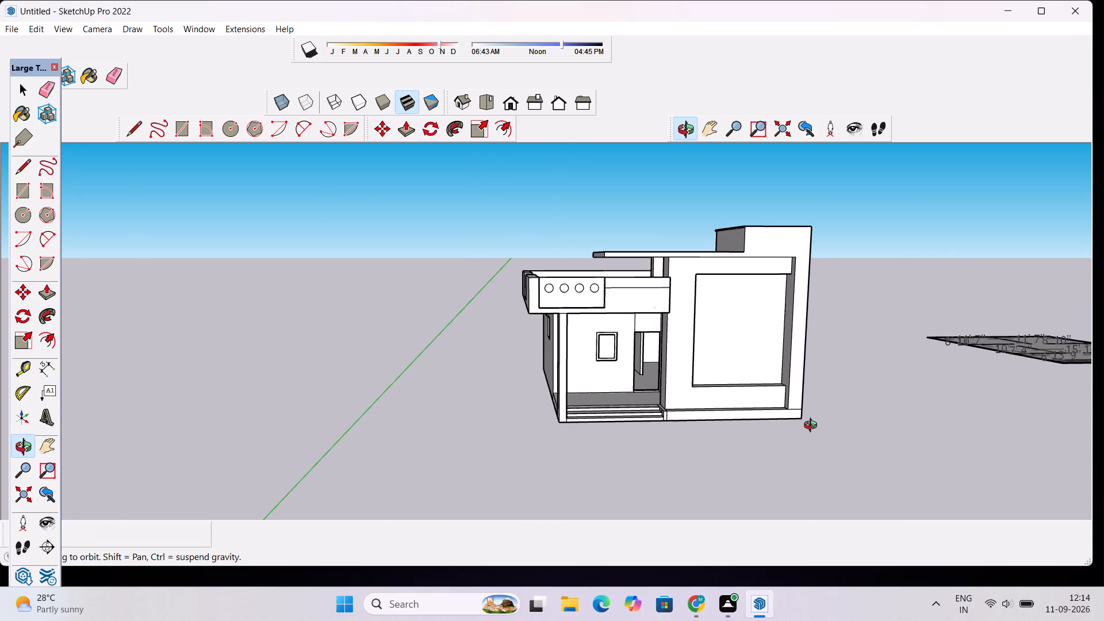
{"action": "scroll", "coordinate": [813, 427], "scroll_direction": "up", "scroll_amount": 3}
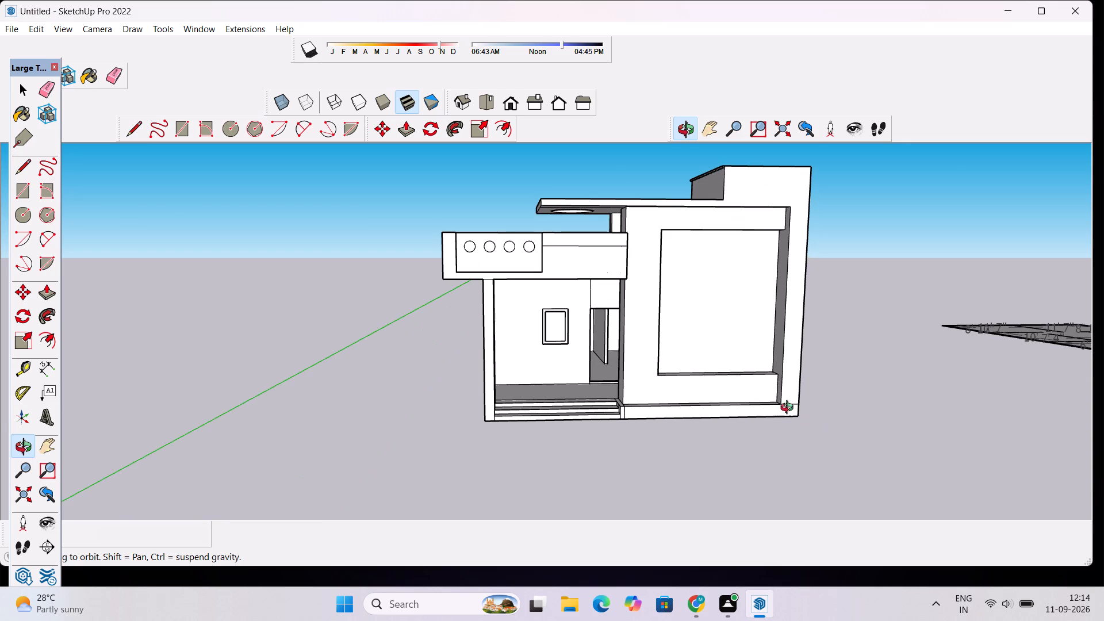
{"action": "scroll", "coordinate": [775, 397], "scroll_direction": "up", "scroll_amount": 4}
{"action": "key", "text": "l"}
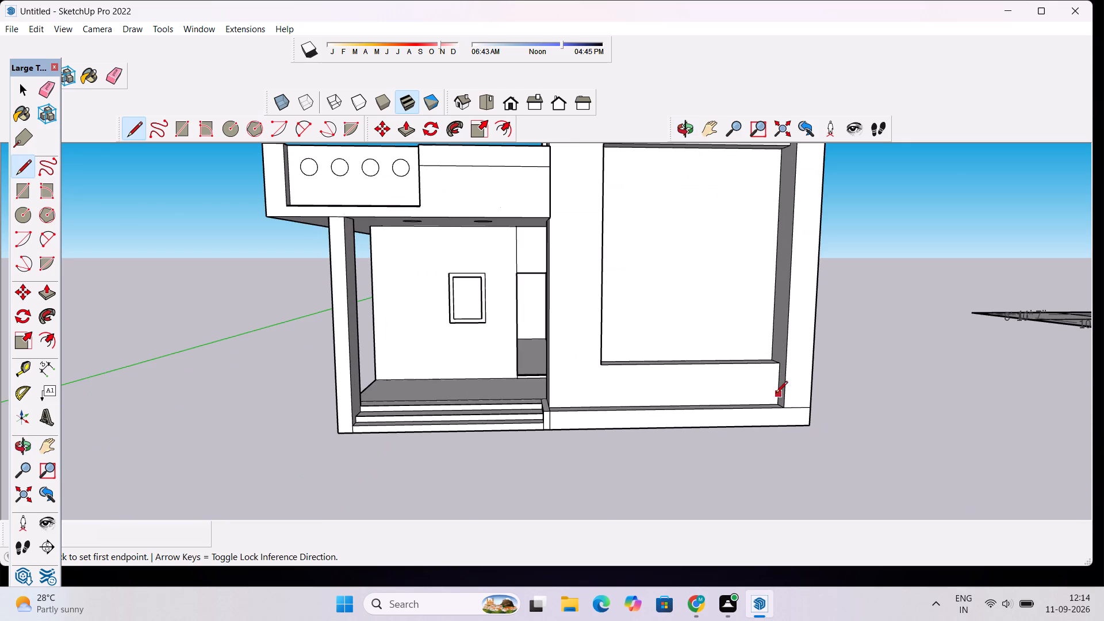
{"action": "scroll", "coordinate": [757, 378], "scroll_direction": "up", "scroll_amount": 10}
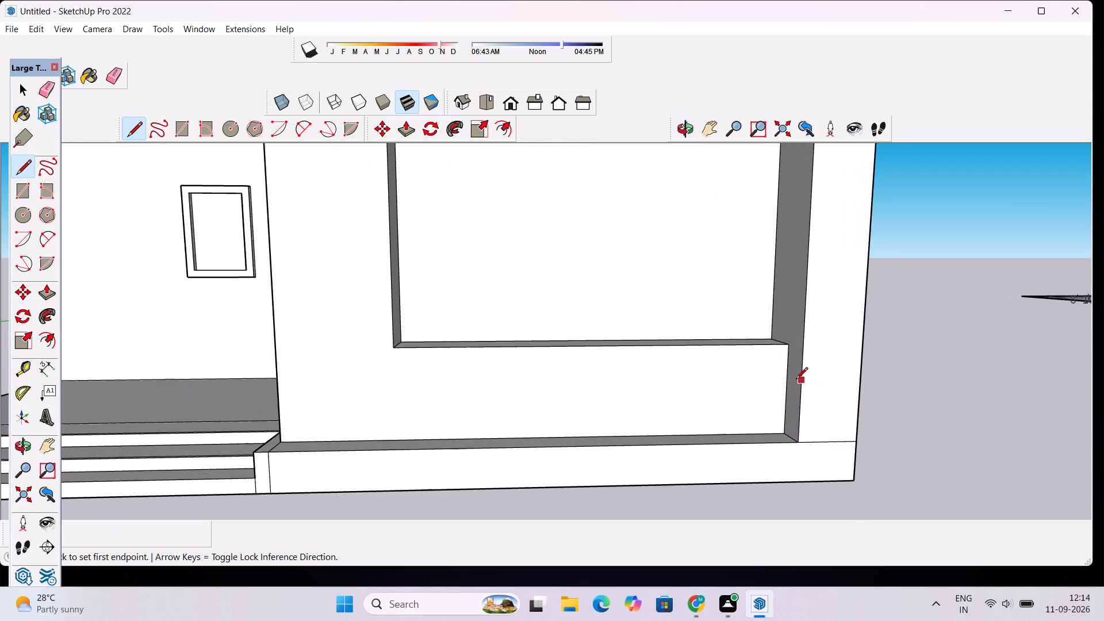
{"action": "scroll", "coordinate": [796, 380], "scroll_direction": "up", "scroll_amount": 1}
{"action": "left_click", "coordinate": [783, 369]}
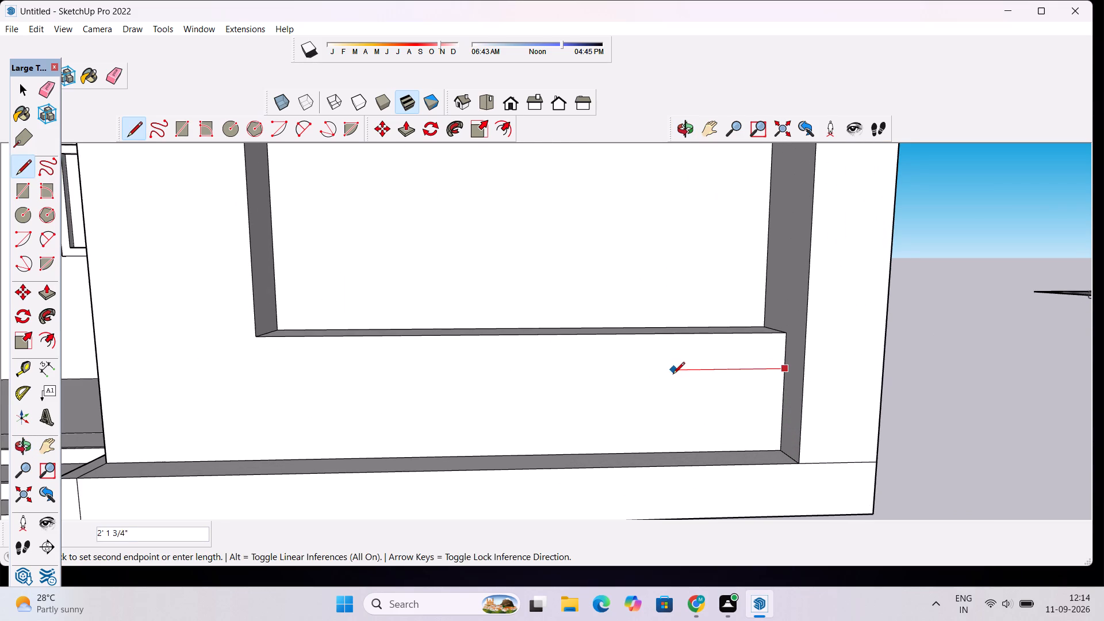
{"action": "scroll", "coordinate": [682, 379], "scroll_direction": "down", "scroll_amount": 5}
{"action": "scroll", "coordinate": [361, 385], "scroll_direction": "up", "scroll_amount": 4}
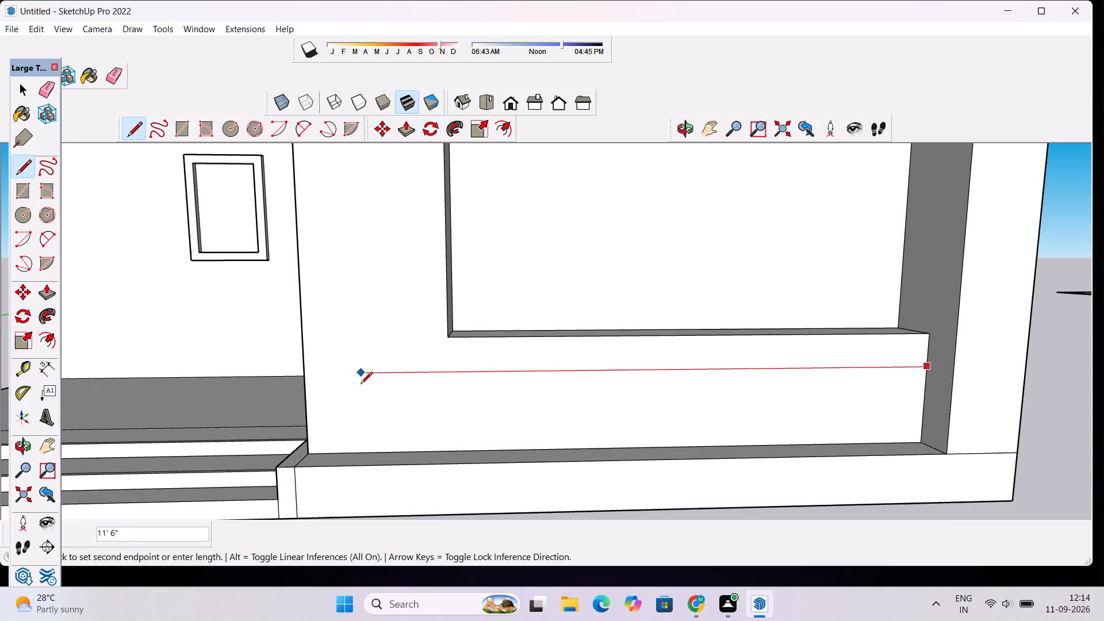
{"action": "left_click", "coordinate": [302, 374]}
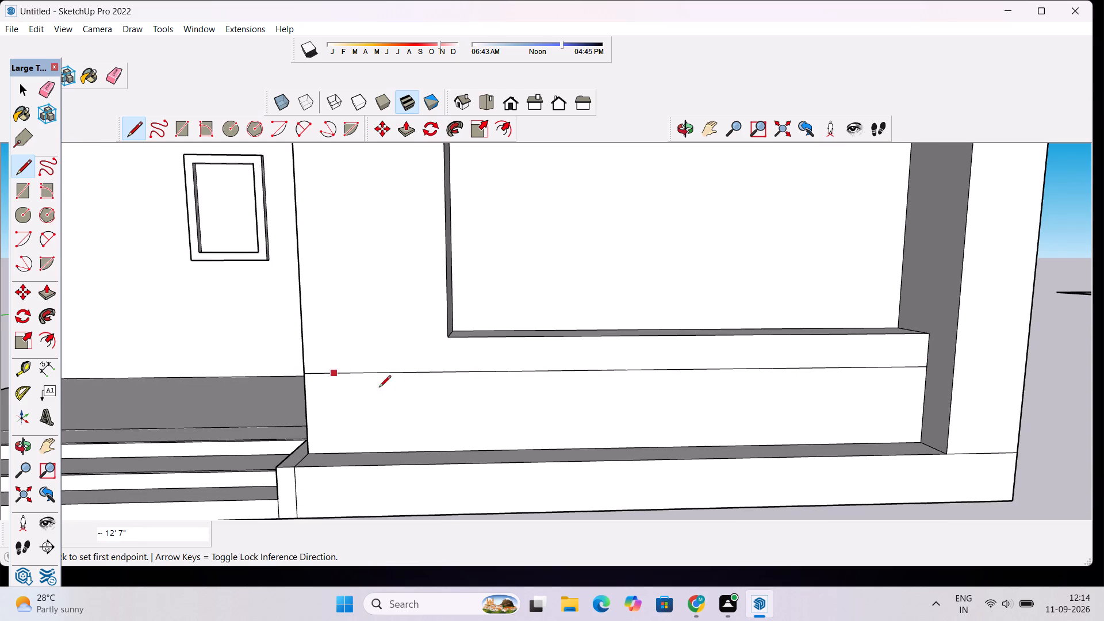
{"action": "key", "text": "space"}
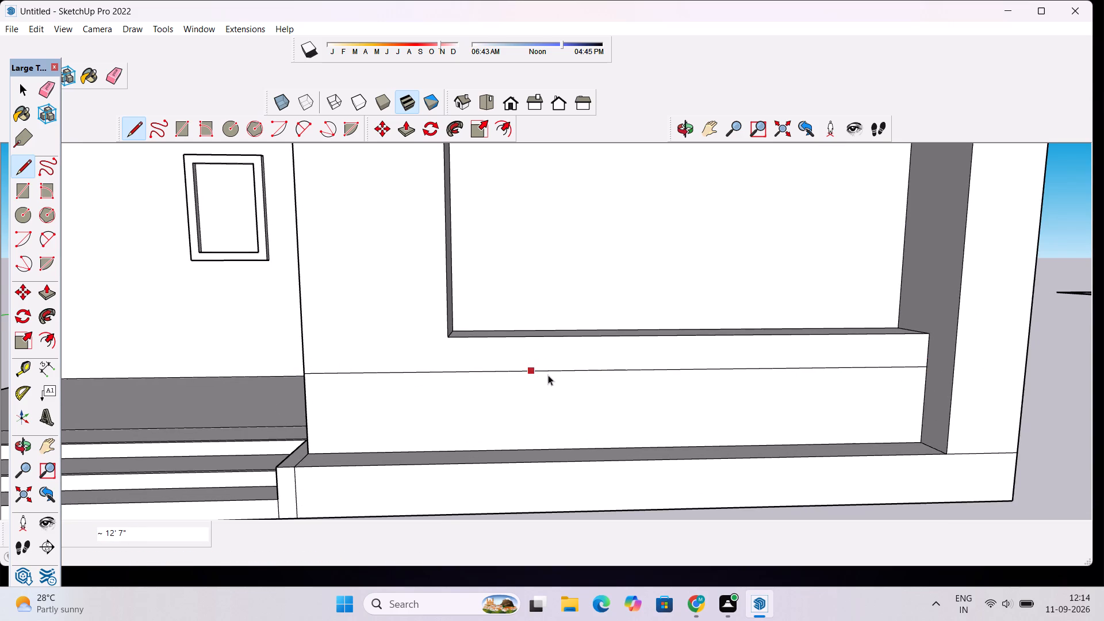
Copy the new horizontal line 2" upward to form a narrow groove band below the recess.
{"action": "key", "text": "m"}
{"action": "left_click", "coordinate": [551, 370]}
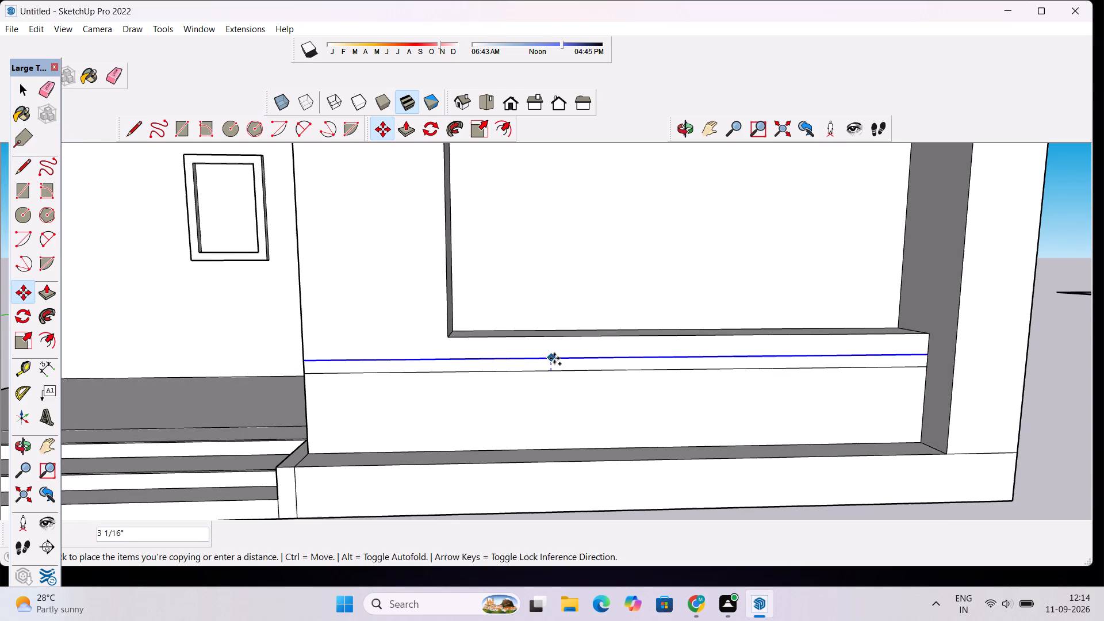
{"action": "type", "text": "2\""}
{"action": "key", "text": "Return"}
Add a second groove pair by copying the band's upper line about 2' 2 3/4" up, with another copy 2" above it.
{"action": "scroll", "coordinate": [631, 424], "scroll_direction": "down", "scroll_amount": 4}
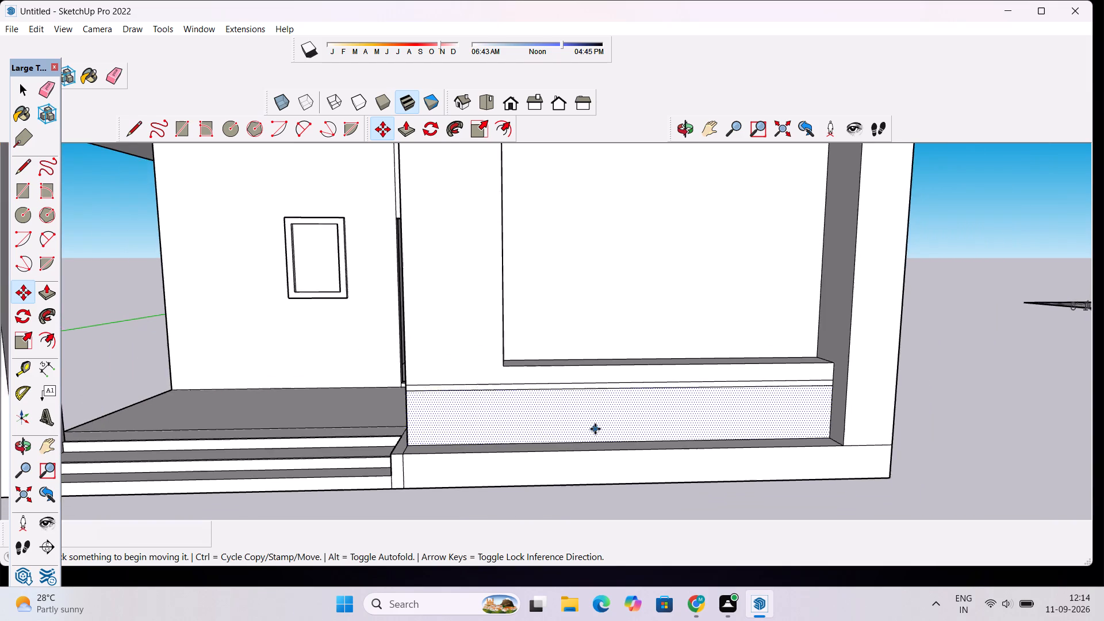
{"action": "scroll", "coordinate": [595, 429], "scroll_direction": "down", "scroll_amount": 1}
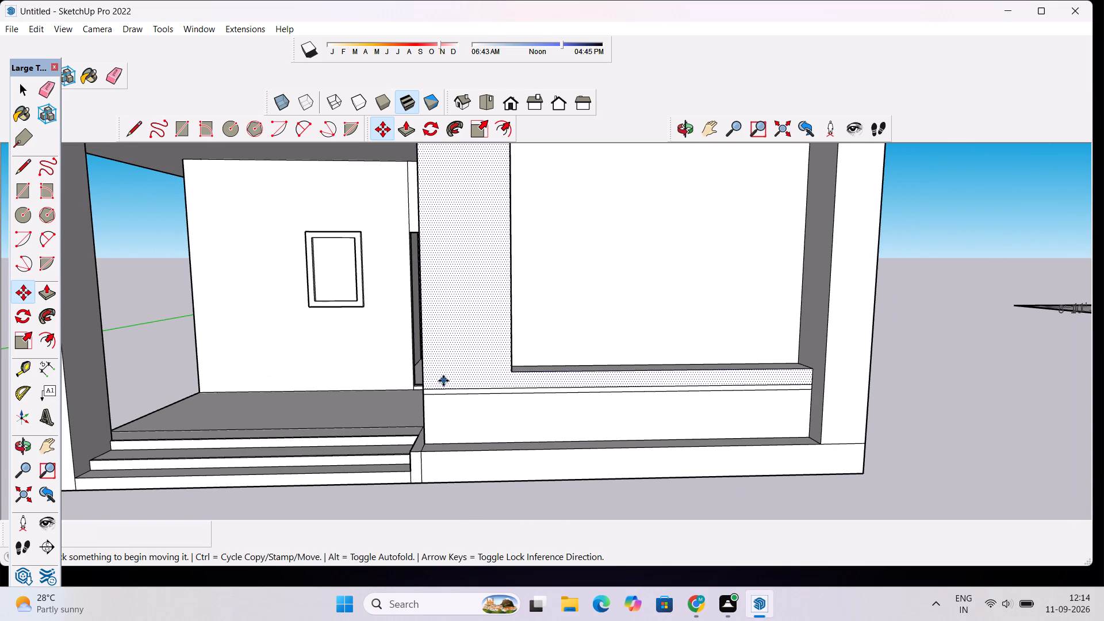
{"action": "scroll", "coordinate": [443, 389], "scroll_direction": "up", "scroll_amount": 4}
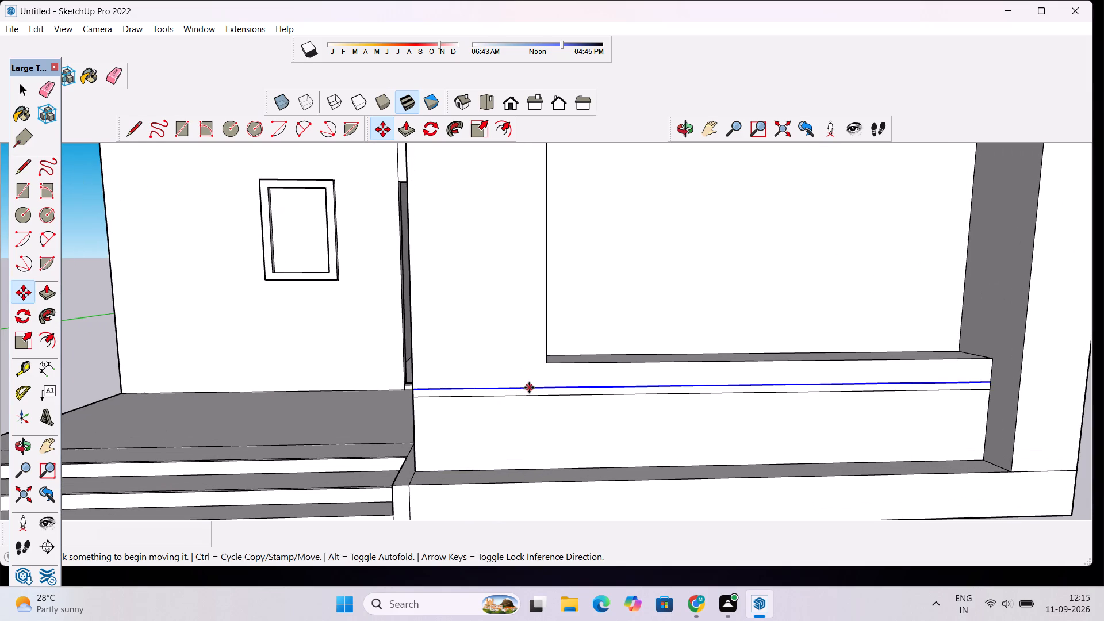
{"action": "left_click", "coordinate": [529, 388]}
{"action": "key", "text": "space"}
{"action": "key", "text": "m"}
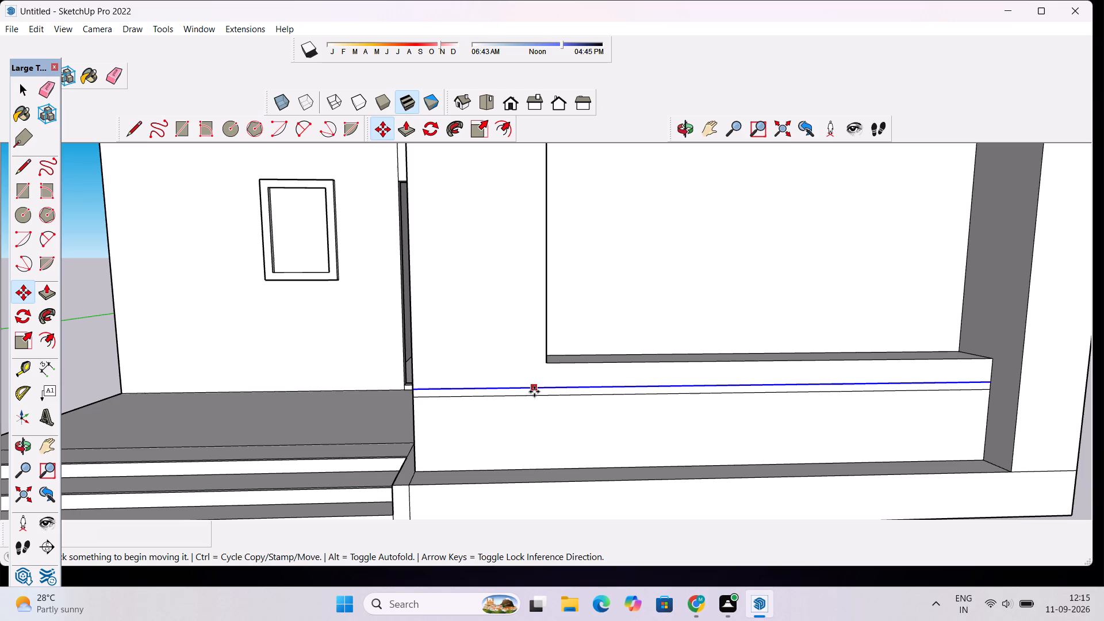
{"action": "left_click", "coordinate": [535, 392]}
{"action": "scroll", "coordinate": [539, 362], "scroll_direction": "down", "scroll_amount": 3}
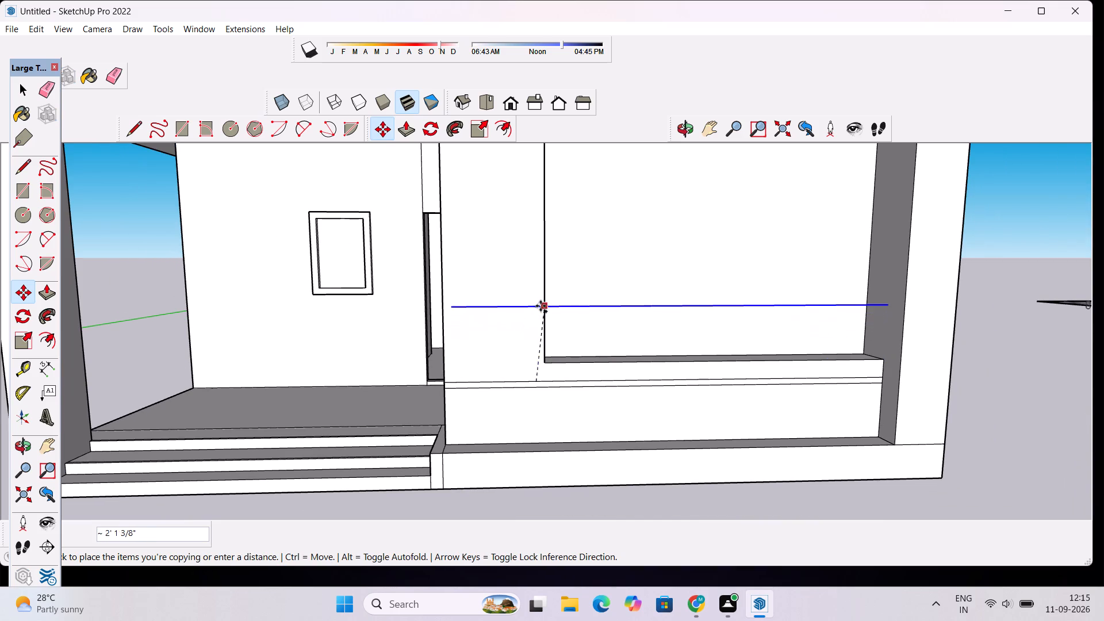
{"action": "left_click", "coordinate": [533, 302]}
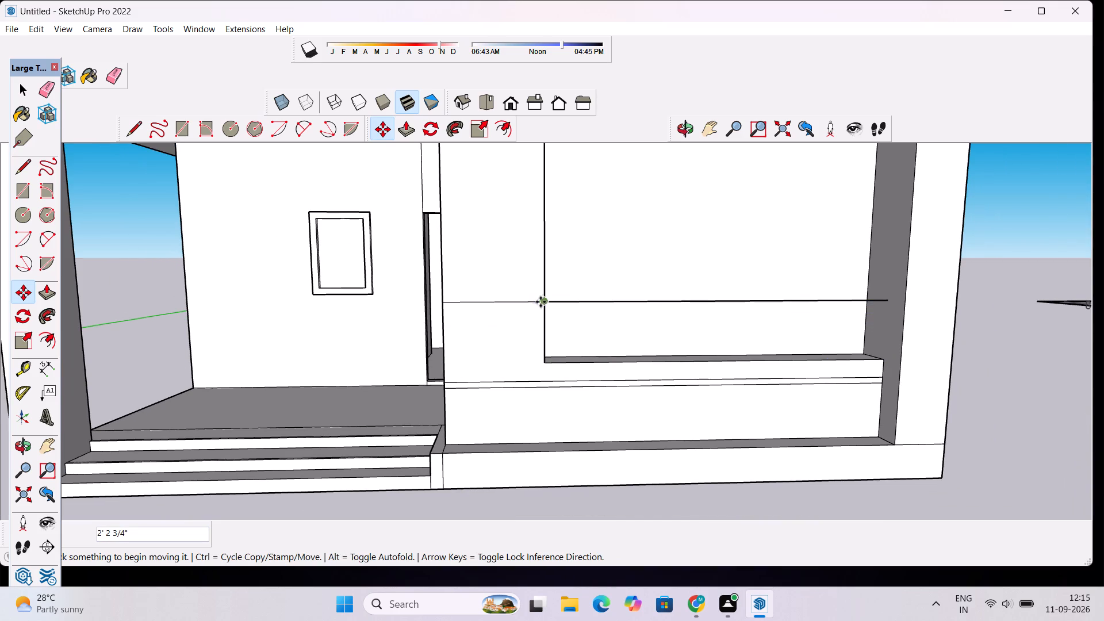
{"action": "left_click", "coordinate": [523, 302]}
{"action": "scroll", "coordinate": [522, 292], "scroll_direction": "down", "scroll_amount": 2}
{"action": "type", "text": "2\""}
{"action": "key", "text": "Return"}
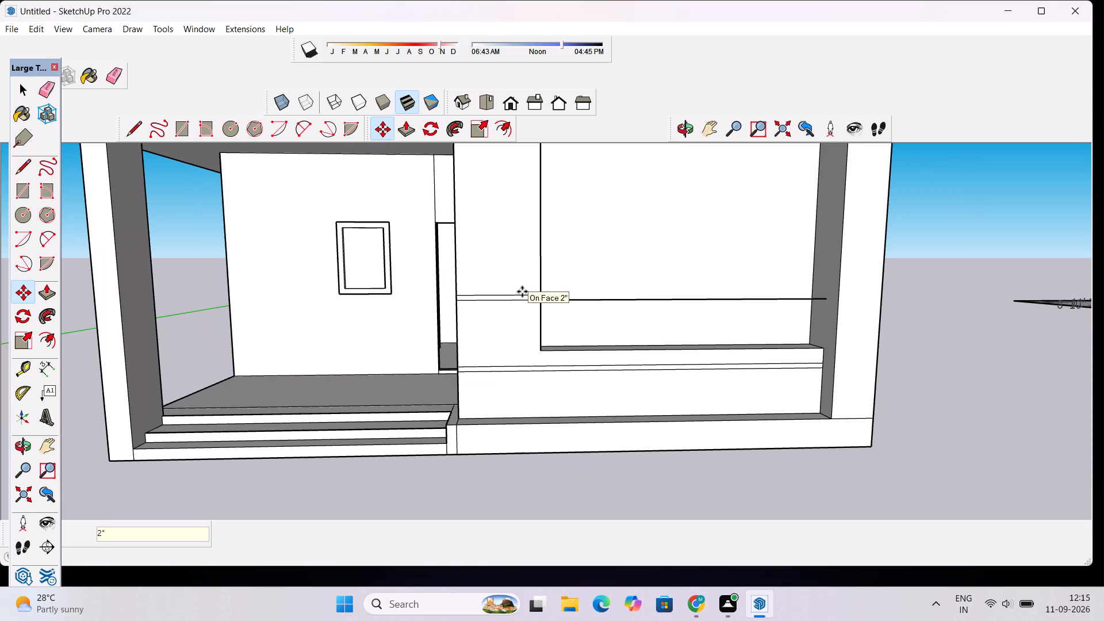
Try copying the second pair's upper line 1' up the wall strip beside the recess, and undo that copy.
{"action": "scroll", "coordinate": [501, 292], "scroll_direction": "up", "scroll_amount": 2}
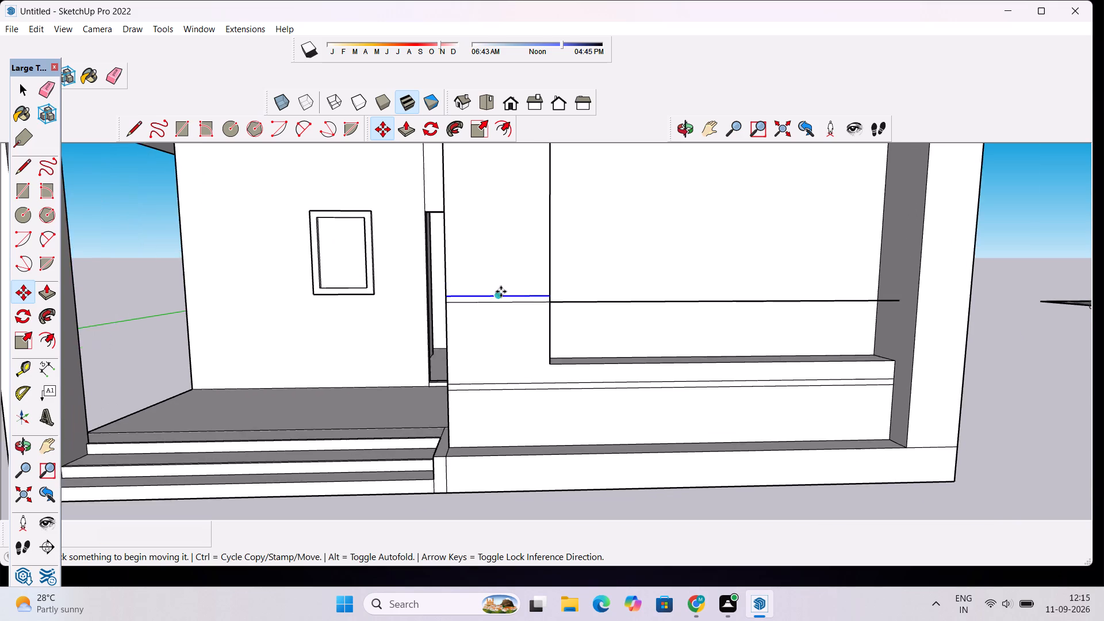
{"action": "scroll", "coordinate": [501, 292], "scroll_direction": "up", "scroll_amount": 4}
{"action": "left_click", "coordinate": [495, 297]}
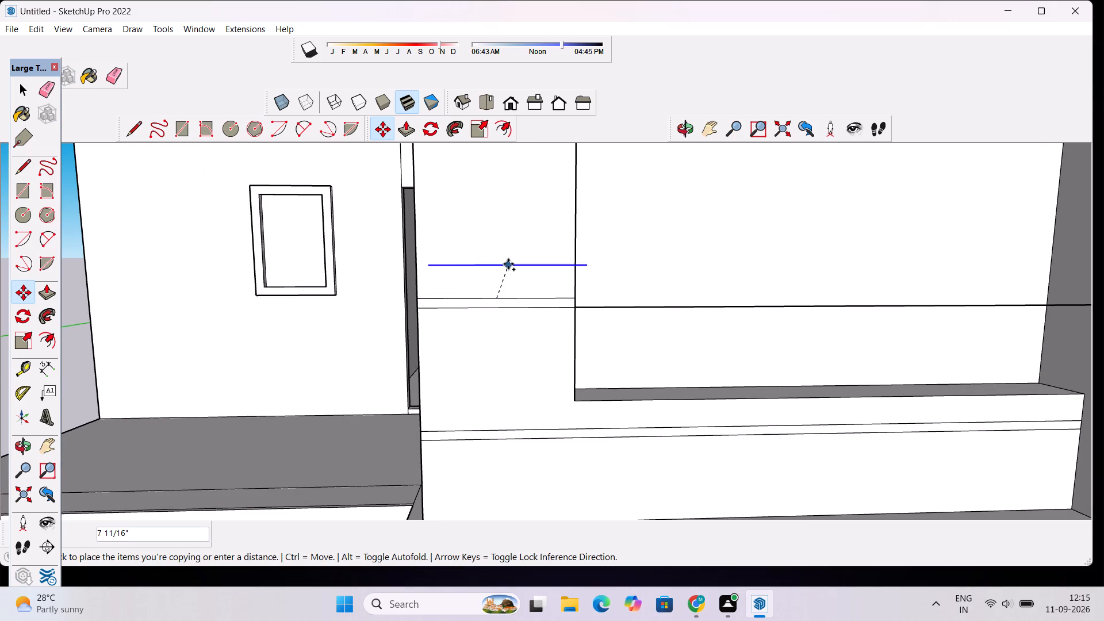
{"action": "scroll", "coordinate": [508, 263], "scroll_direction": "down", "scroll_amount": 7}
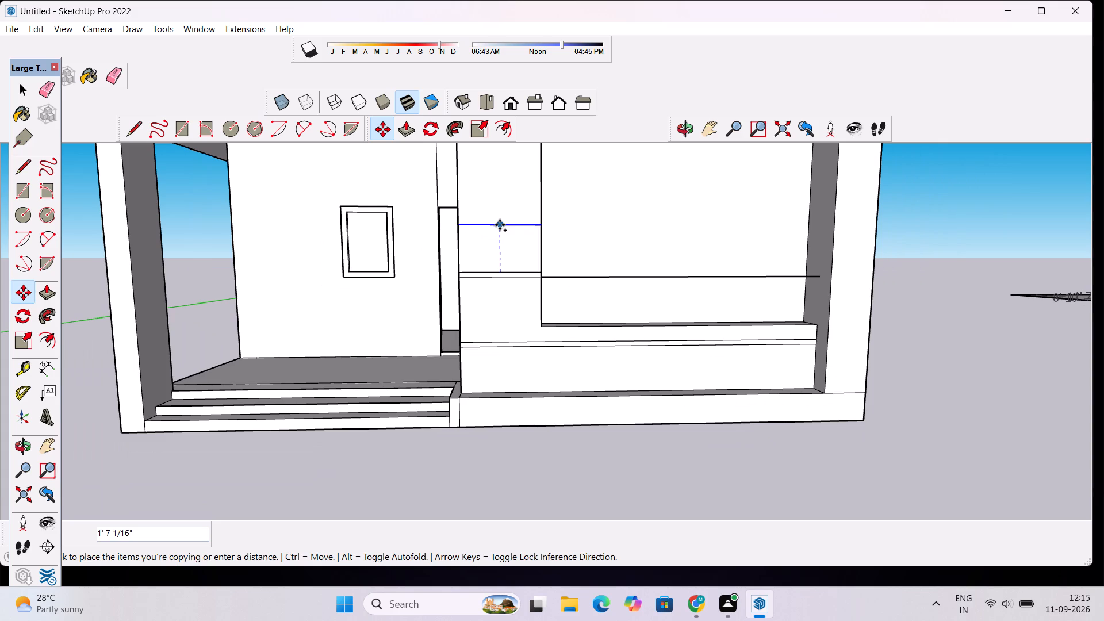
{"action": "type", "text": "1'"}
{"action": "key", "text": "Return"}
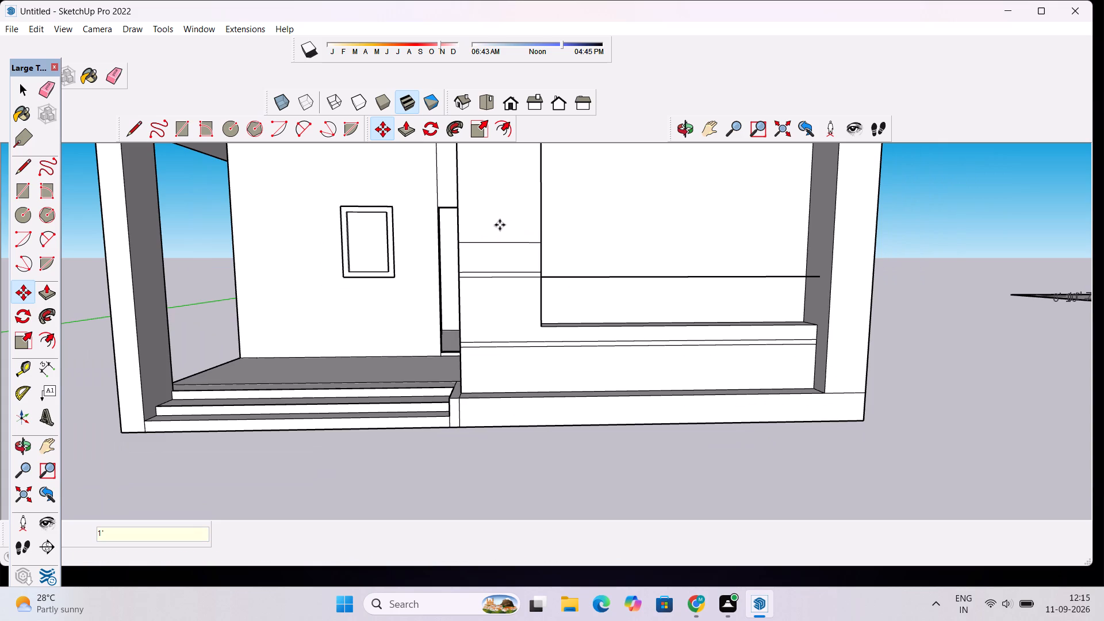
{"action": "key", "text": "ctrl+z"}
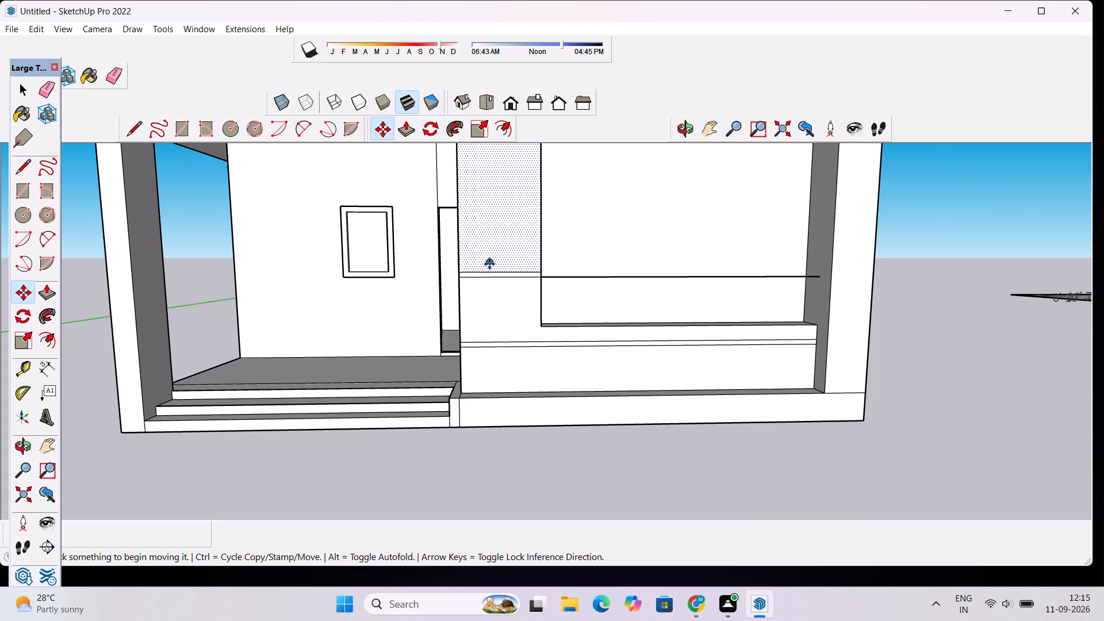
Add a third groove pair on the wall strip by copying the second pair's upper line 3' up, plus a copy 2" above.
{"action": "left_click", "coordinate": [498, 272]}
{"action": "scroll", "coordinate": [505, 218], "scroll_direction": "down", "scroll_amount": 6}
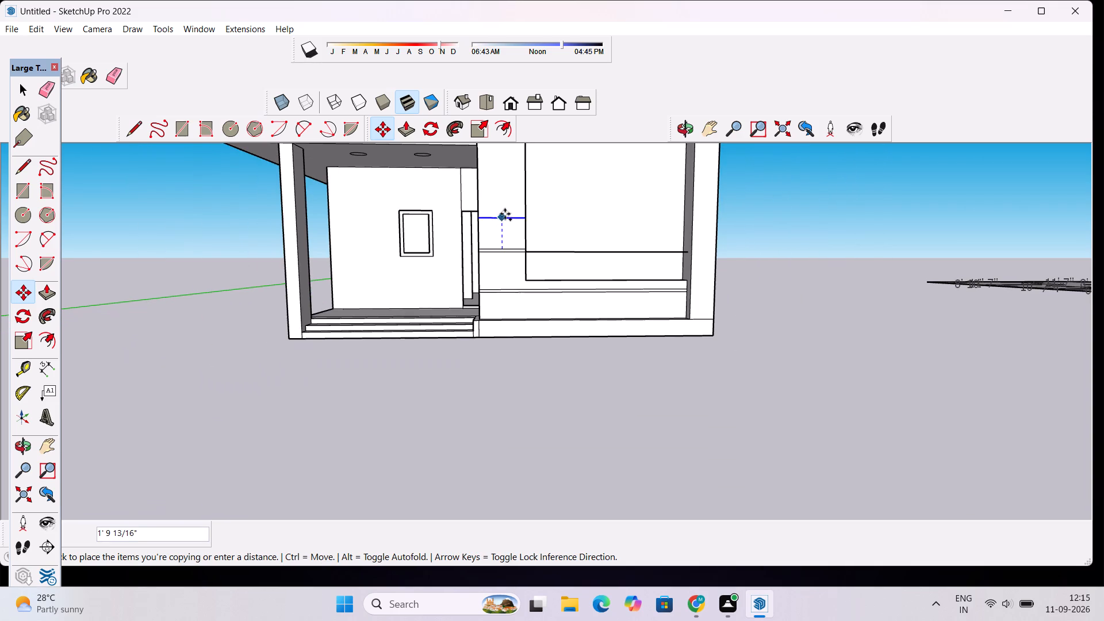
{"action": "type", "text": "3'"}
{"action": "key", "text": "Return"}
{"action": "scroll", "coordinate": [509, 205], "scroll_direction": "down", "scroll_amount": 14}
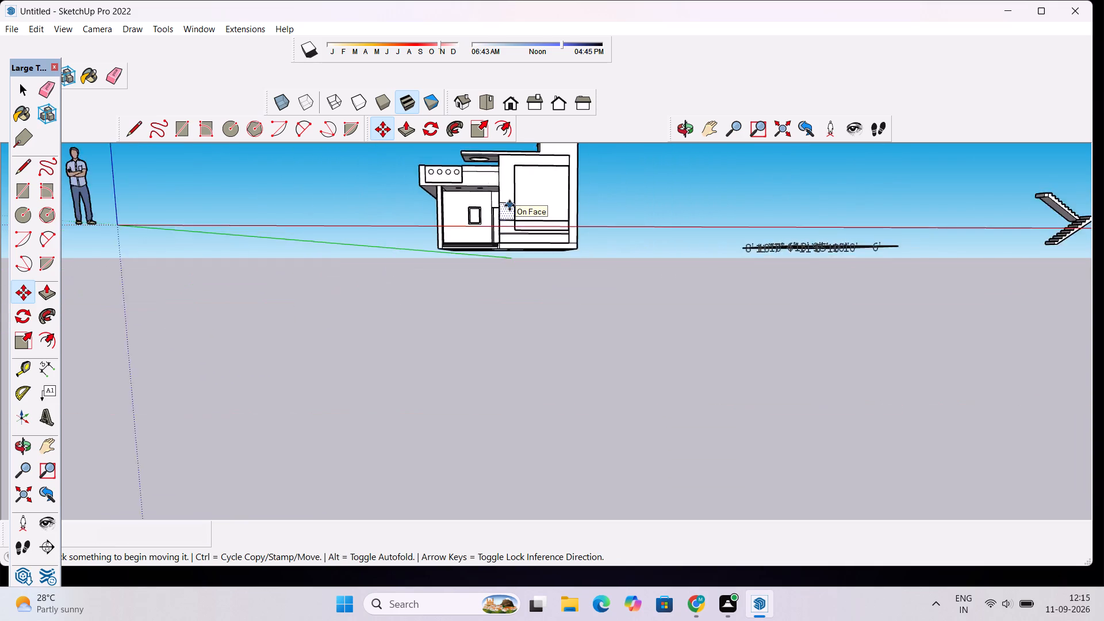
{"action": "scroll", "coordinate": [509, 205], "scroll_direction": "down", "scroll_amount": 3}
{"action": "scroll", "coordinate": [513, 160], "scroll_direction": "up", "scroll_amount": 16}
{"action": "scroll", "coordinate": [492, 289], "scroll_direction": "up", "scroll_amount": 3}
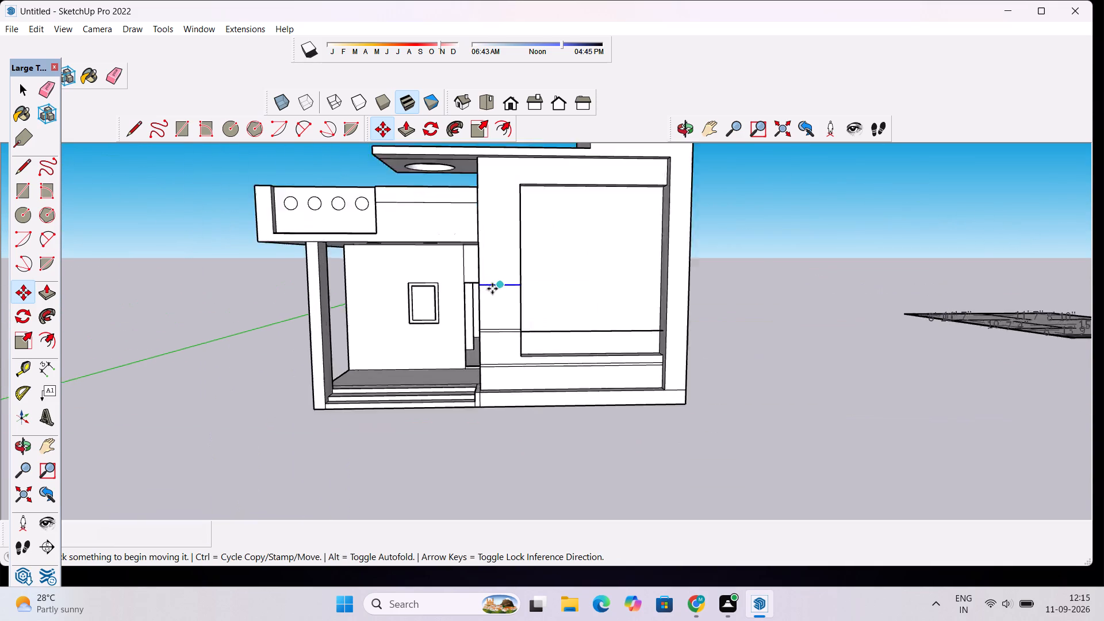
{"action": "scroll", "coordinate": [492, 289], "scroll_direction": "up", "scroll_amount": 7}
{"action": "left_click", "coordinate": [498, 281]}
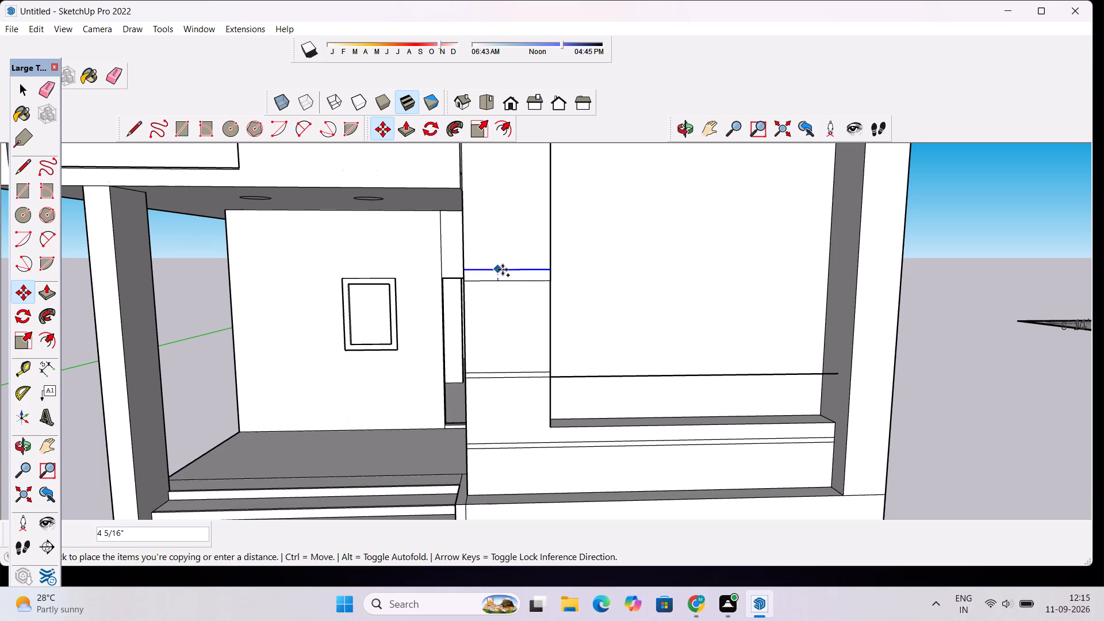
{"action": "type", "text": "2\""}
{"action": "key", "text": "Return"}
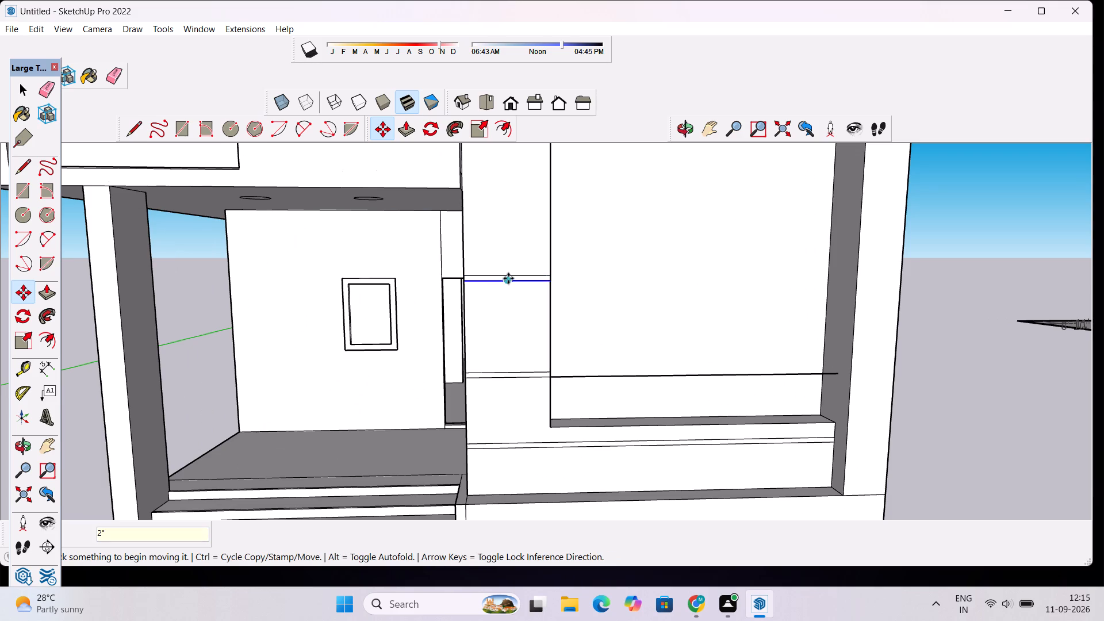
Add a fourth groove pair by copying the third pair's upper line 3' up, plus a copy 2" above it.
{"action": "left_click", "coordinate": [508, 278]}
{"action": "scroll", "coordinate": [509, 259], "scroll_direction": "down", "scroll_amount": 4}
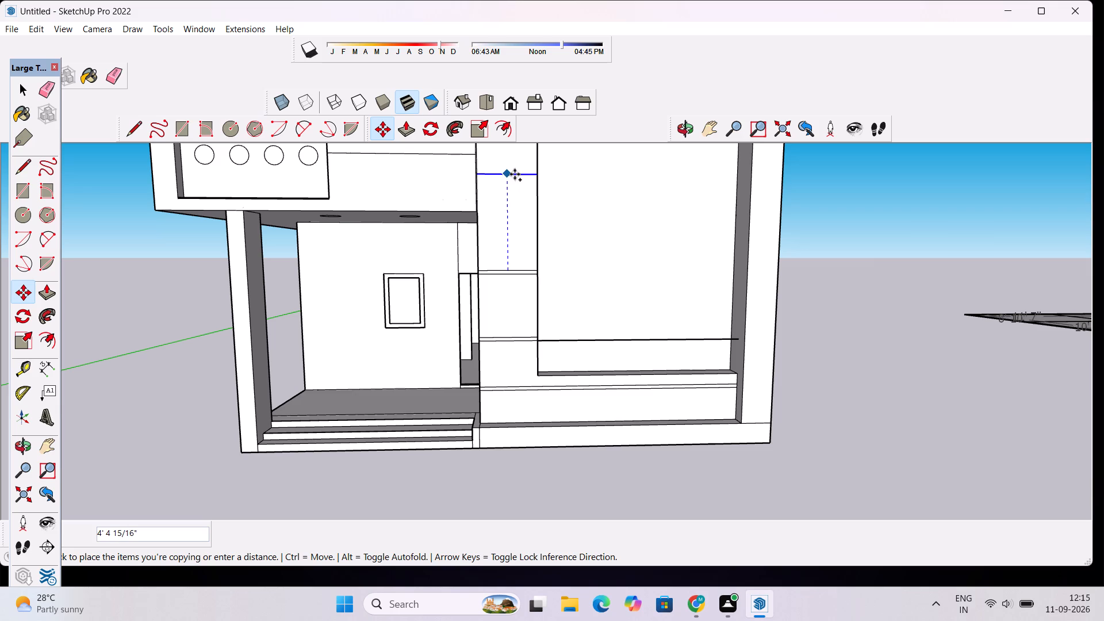
{"action": "type", "text": "3'"}
{"action": "key", "text": "Return"}
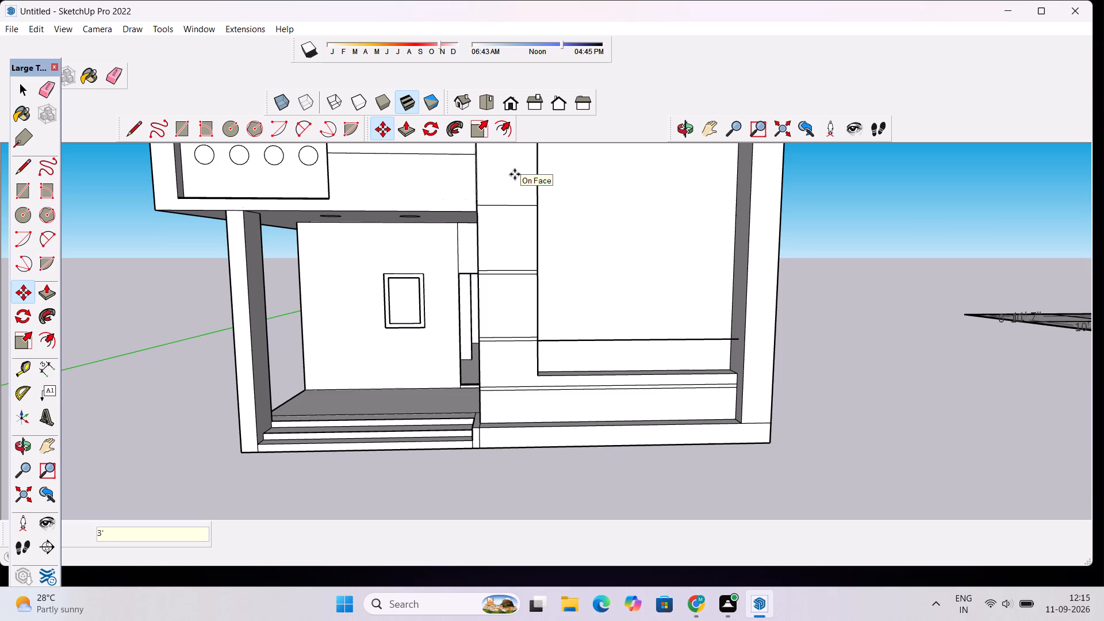
{"action": "left_click", "coordinate": [522, 209]}
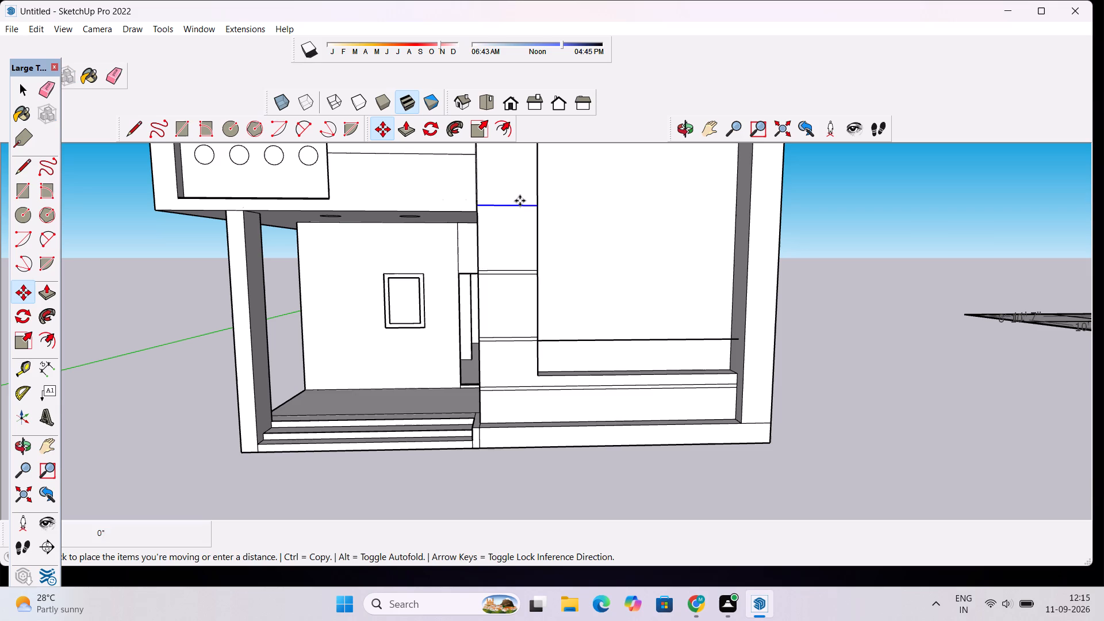
{"action": "type", "text": "2\""}
{"action": "key", "text": "Return"}
Move the fourth pair's upper line about 2' 5 3/4" up the wall strip and copy it 2" to form the top pair.
{"action": "scroll", "coordinate": [495, 240], "scroll_direction": "down", "scroll_amount": 7}
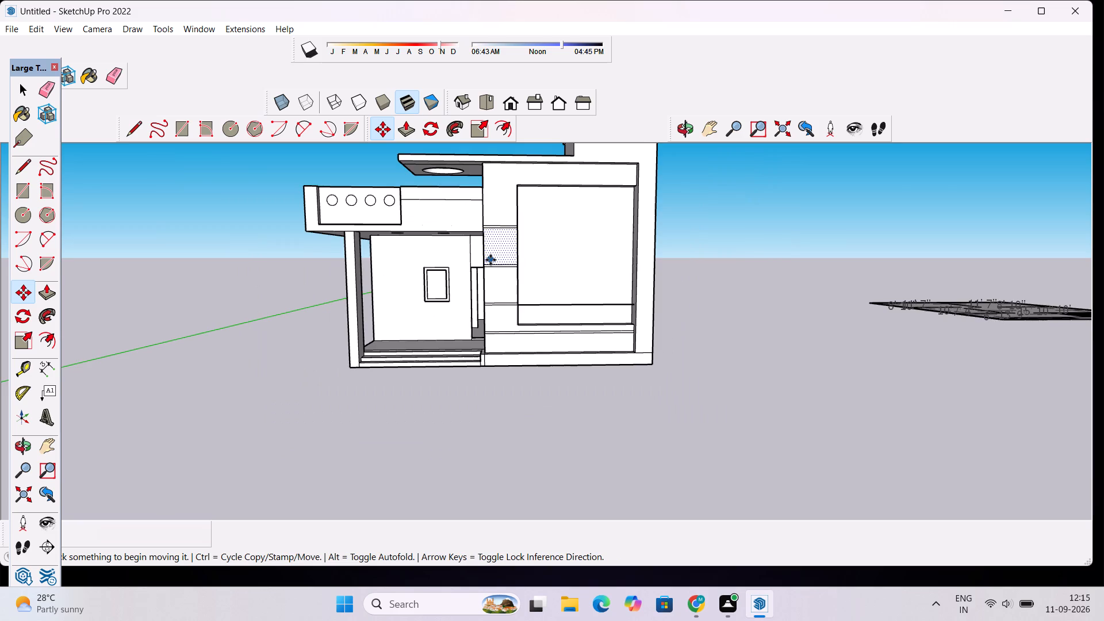
{"action": "scroll", "coordinate": [490, 260], "scroll_direction": "down", "scroll_amount": 3}
{"action": "scroll", "coordinate": [522, 172], "scroll_direction": "up", "scroll_amount": 8}
{"action": "scroll", "coordinate": [469, 302], "scroll_direction": "up", "scroll_amount": 5}
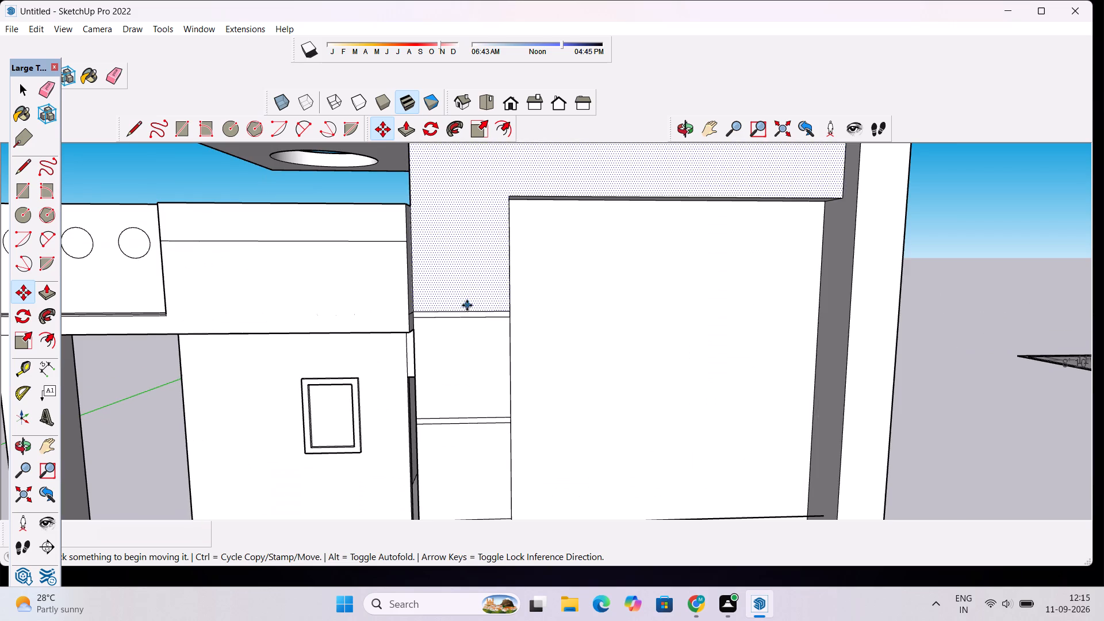
{"action": "left_click", "coordinate": [461, 310]}
{"action": "scroll", "coordinate": [473, 251], "scroll_direction": "down", "scroll_amount": 2}
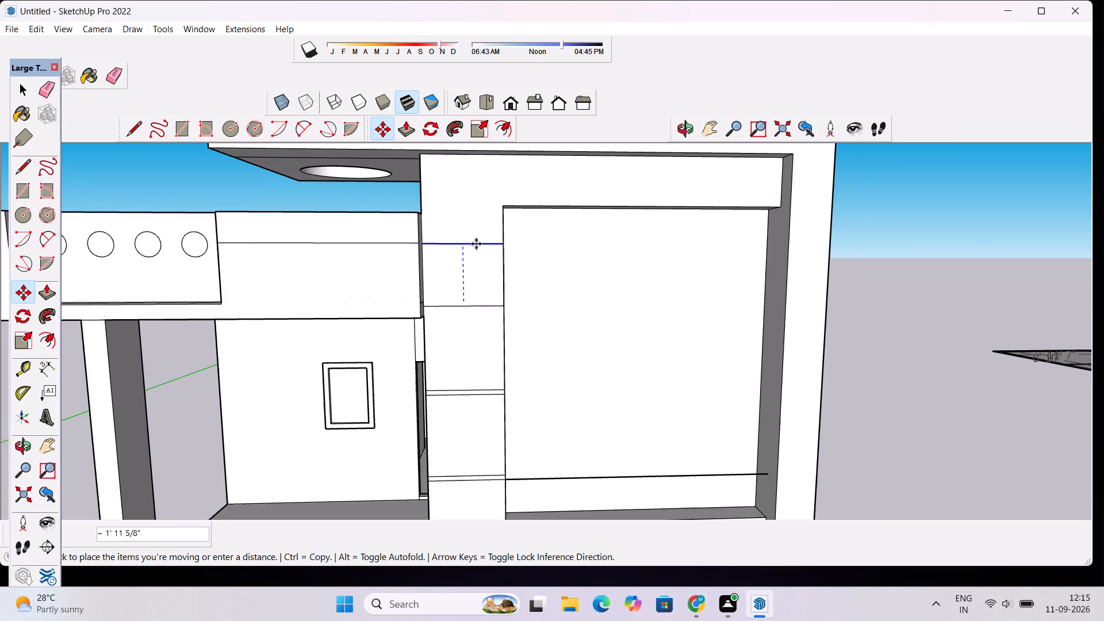
{"action": "scroll", "coordinate": [476, 244], "scroll_direction": "down", "scroll_amount": 4}
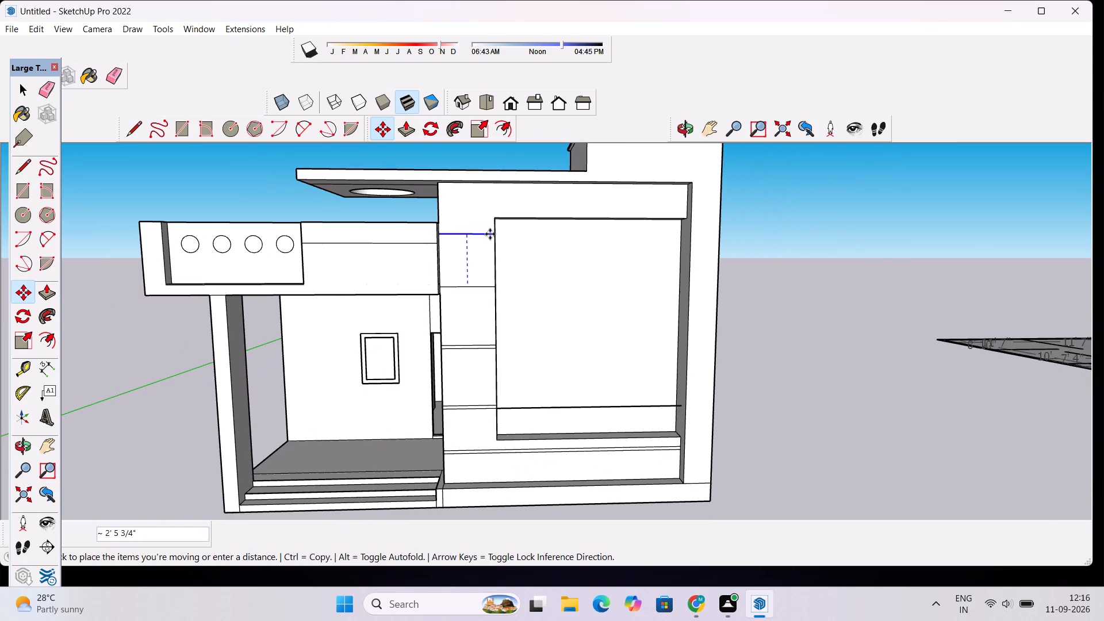
{"action": "left_click", "coordinate": [490, 234]}
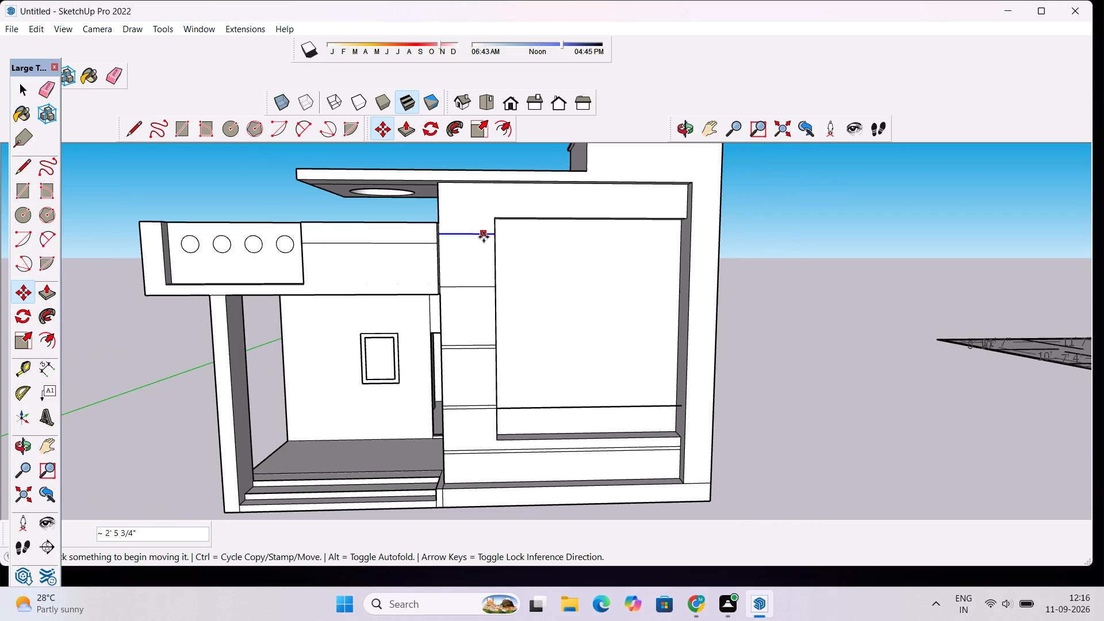
{"action": "left_click", "coordinate": [484, 237]}
{"action": "type", "text": "2\""}
{"action": "key", "text": "Return"}
{"action": "scroll", "coordinate": [486, 221], "scroll_direction": "up", "scroll_amount": 6}
{"action": "scroll", "coordinate": [465, 235], "scroll_direction": "down", "scroll_amount": 4}
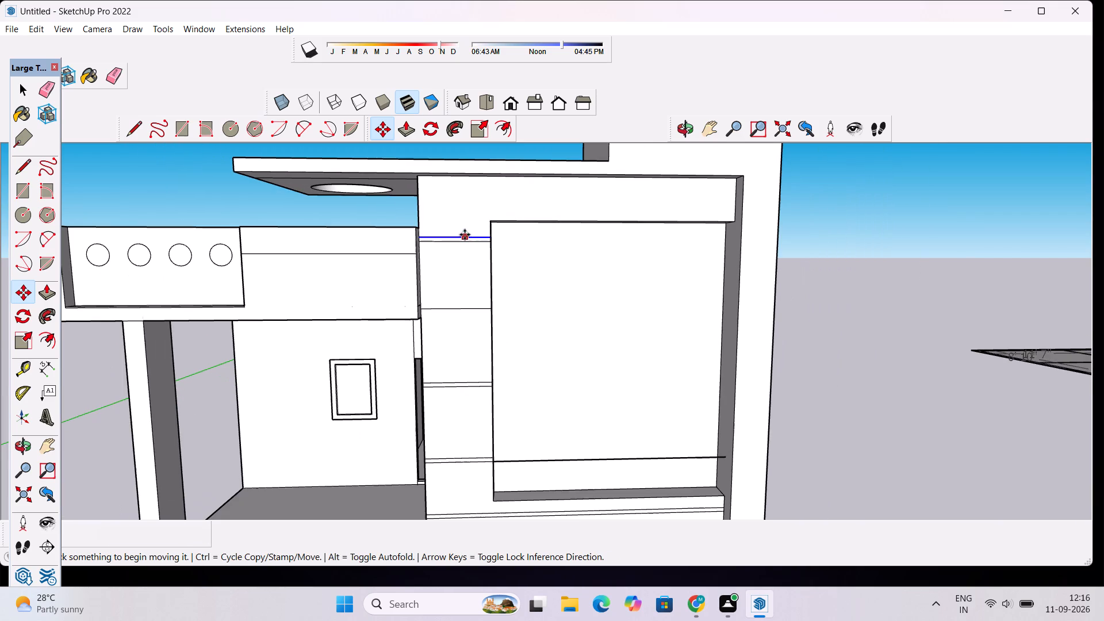
Copy the fourth pair's remaining line 2" up the wall strip beside the recess to complete that groove pair.
{"action": "left_click", "coordinate": [456, 310]}
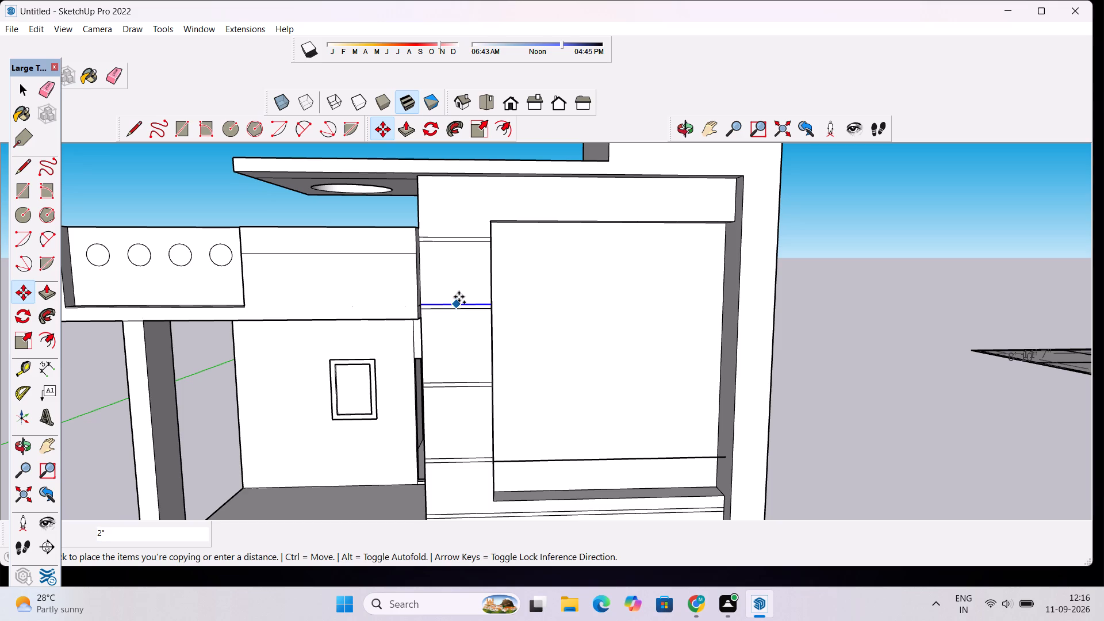
{"action": "left_click", "coordinate": [459, 297]}
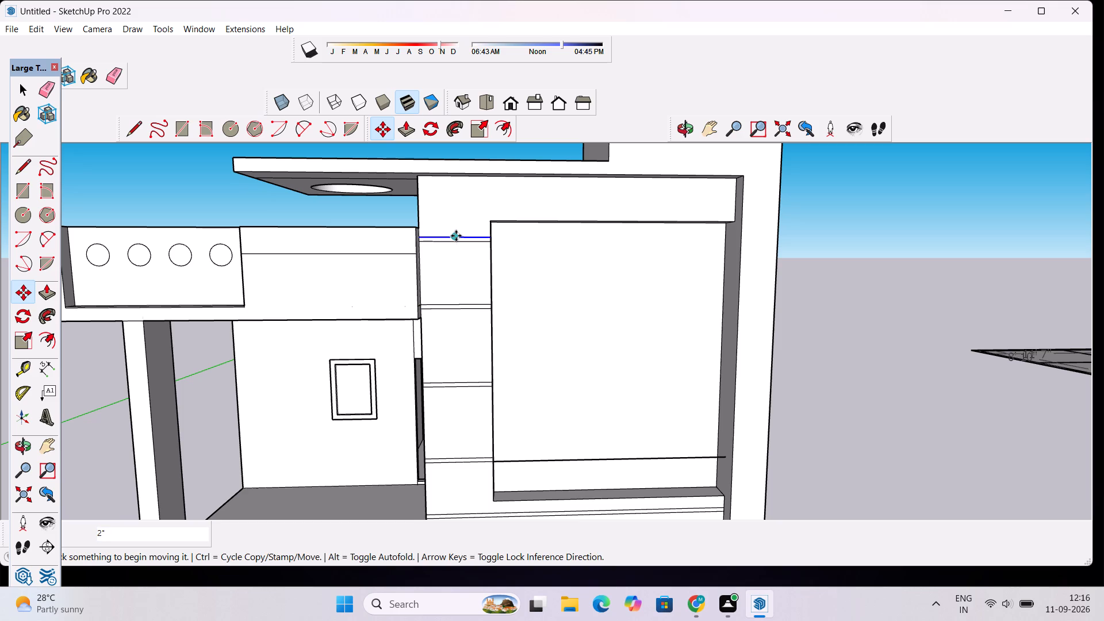
{"action": "left_click", "coordinate": [456, 236]}
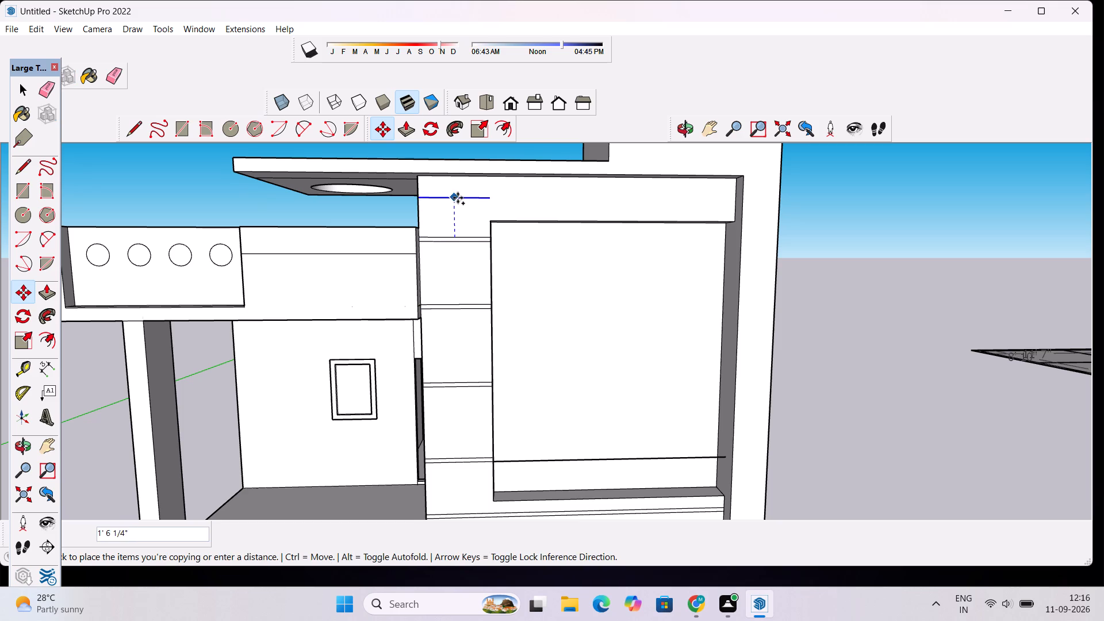
{"action": "key", "text": "space"}
Copy the bottom groove pair's upper line about 13' 3/16" up to the wall band above the recess, plus a copy 2" below it.
{"action": "scroll", "coordinate": [551, 314], "scroll_direction": "down", "scroll_amount": 5}
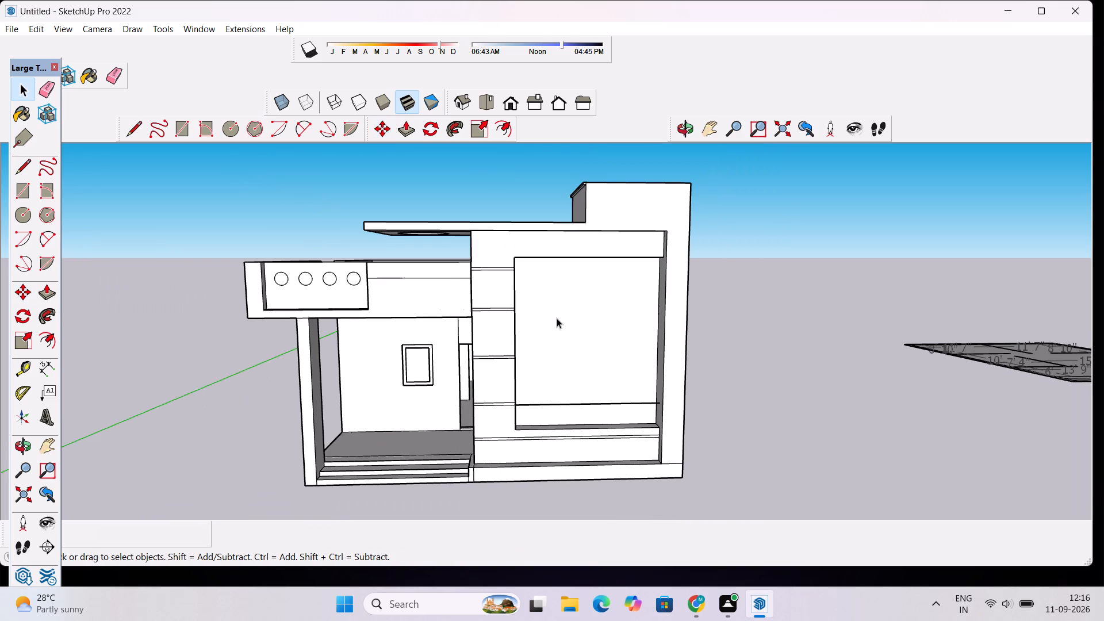
{"action": "scroll", "coordinate": [555, 448], "scroll_direction": "up", "scroll_amount": 6}
{"action": "key", "text": "space"}
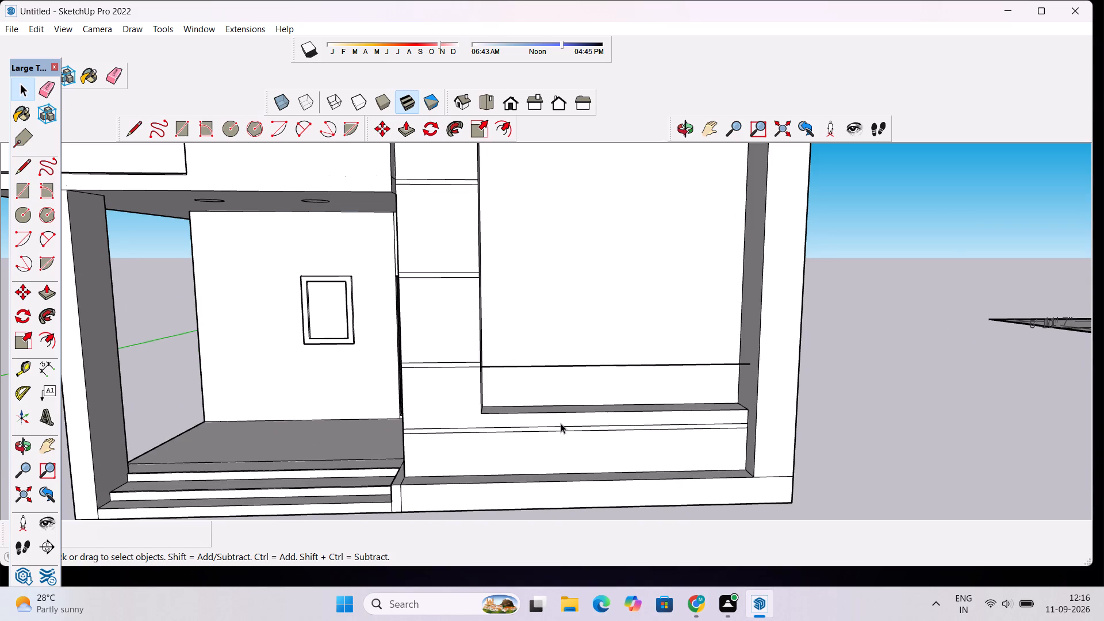
{"action": "key", "text": "m"}
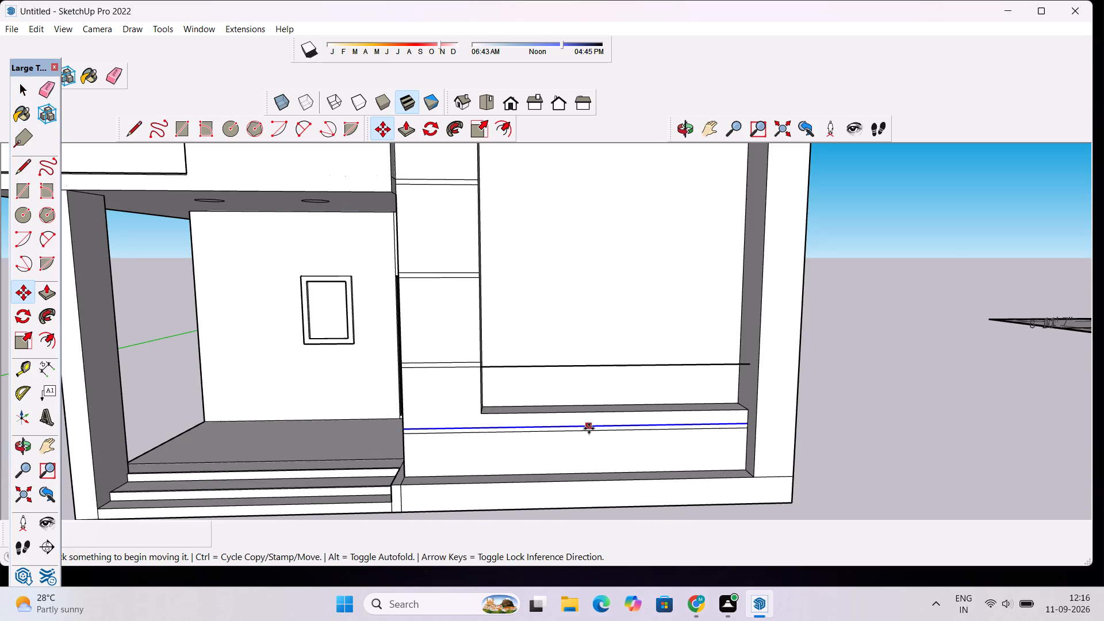
{"action": "left_click", "coordinate": [589, 428]}
{"action": "scroll", "coordinate": [582, 408], "scroll_direction": "down", "scroll_amount": 9}
{"action": "scroll", "coordinate": [577, 262], "scroll_direction": "up", "scroll_amount": 3}
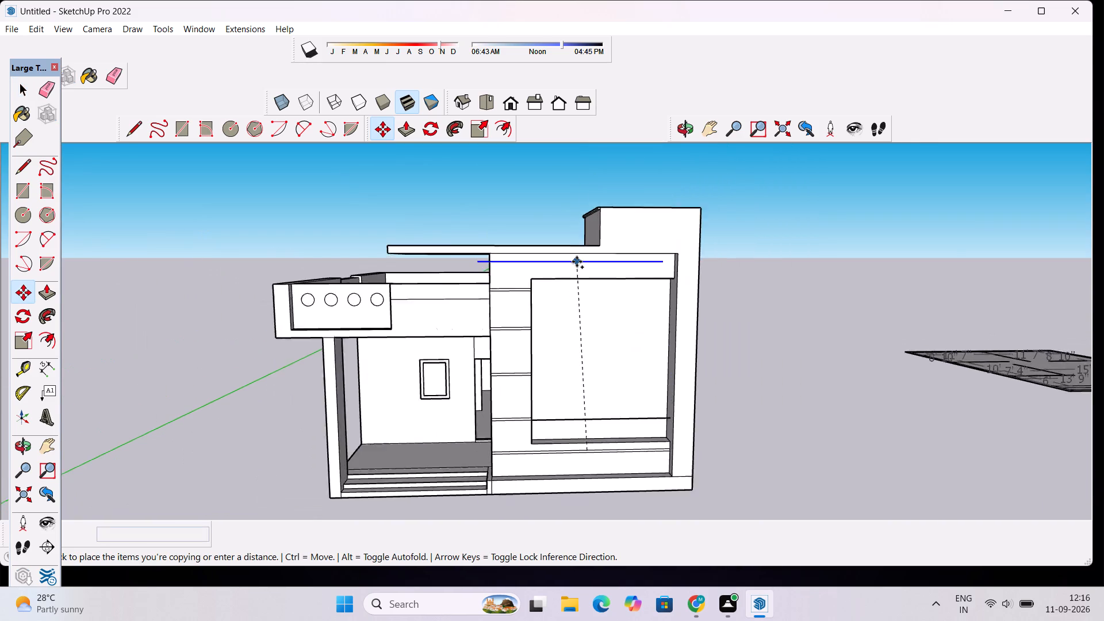
{"action": "scroll", "coordinate": [577, 262], "scroll_direction": "up", "scroll_amount": 1}
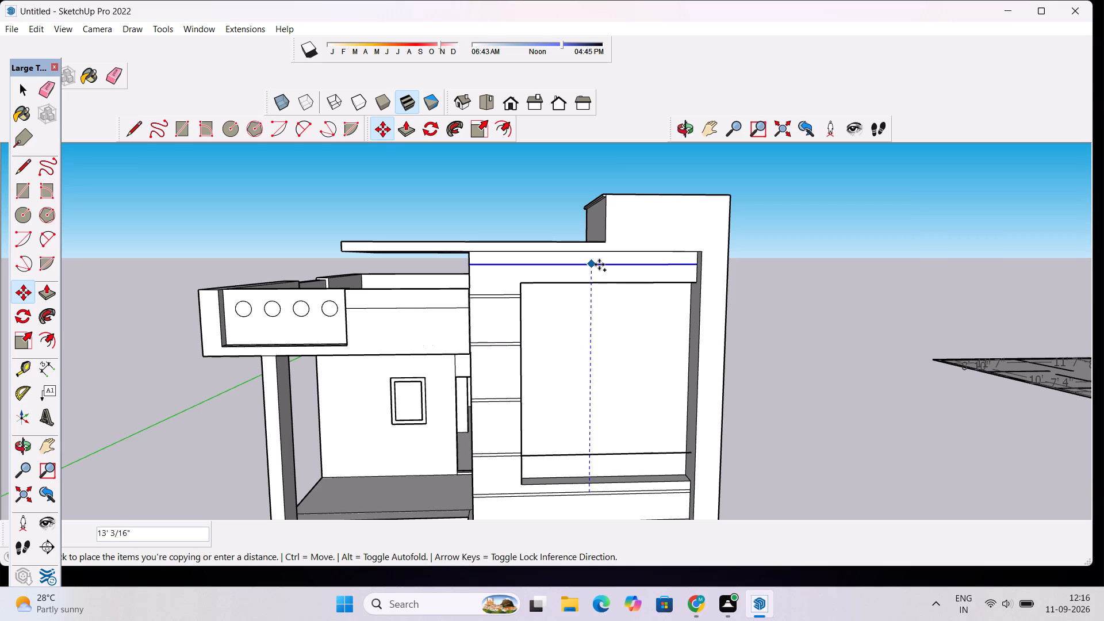
{"action": "left_click", "coordinate": [599, 264]}
{"action": "left_click", "coordinate": [599, 267]}
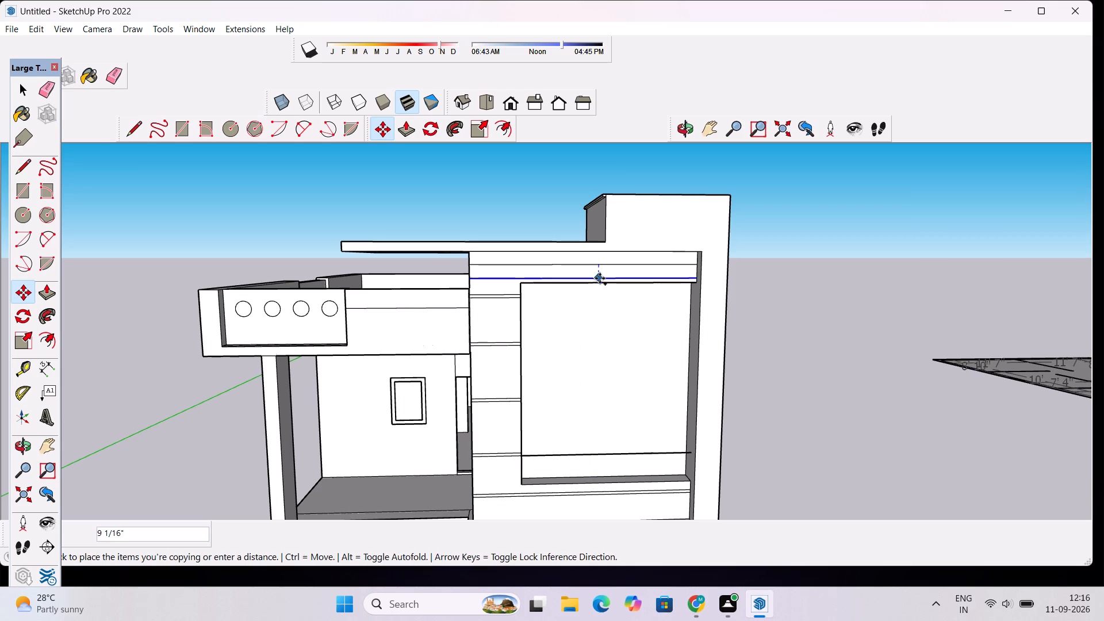
{"action": "type", "text": "2\""}
{"action": "key", "text": "Return"}
Erase the stray horizontal line crossing the lower part of the large recess's back face.
{"action": "scroll", "coordinate": [602, 283], "scroll_direction": "down", "scroll_amount": 7}
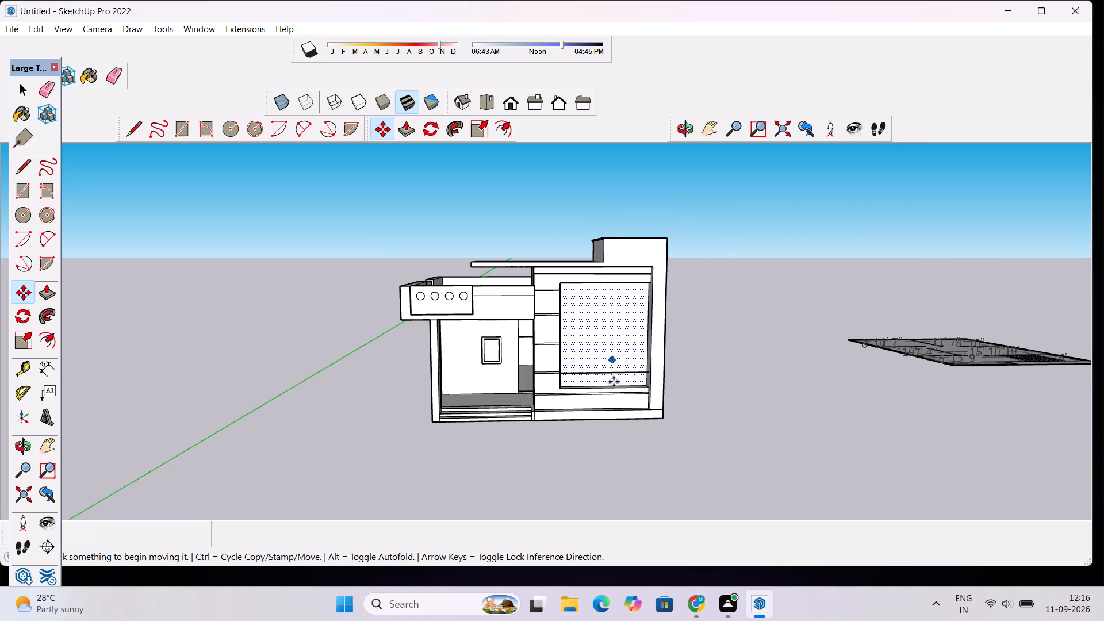
{"action": "scroll", "coordinate": [611, 386], "scroll_direction": "up", "scroll_amount": 3}
{"action": "key", "text": "e"}
{"action": "scroll", "coordinate": [611, 386], "scroll_direction": "up", "scroll_amount": 4}
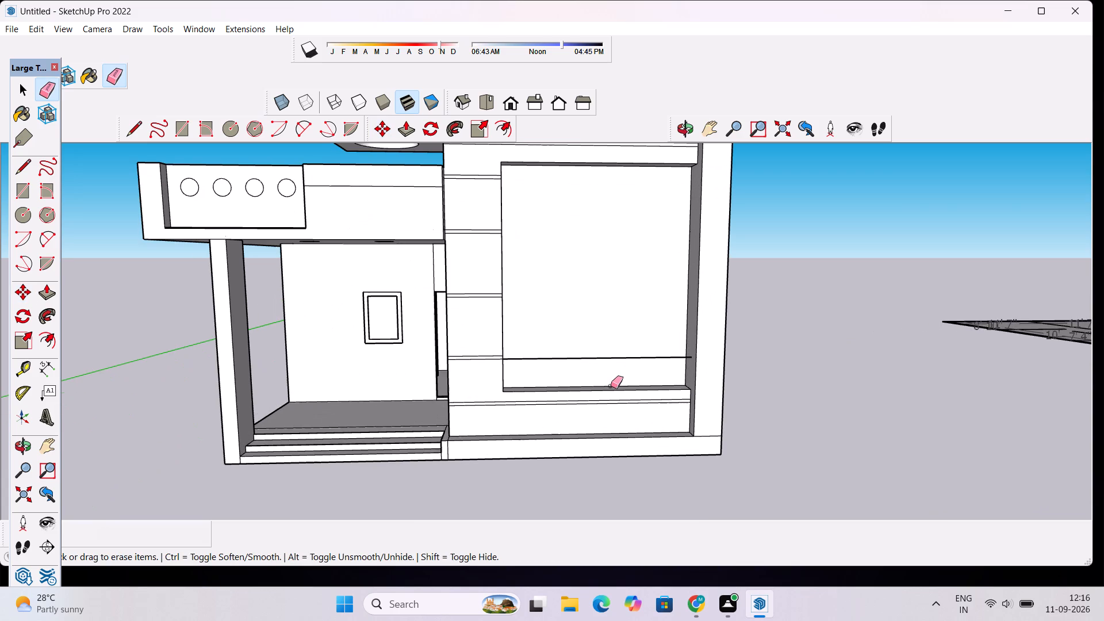
{"action": "left_click", "coordinate": [603, 353]}
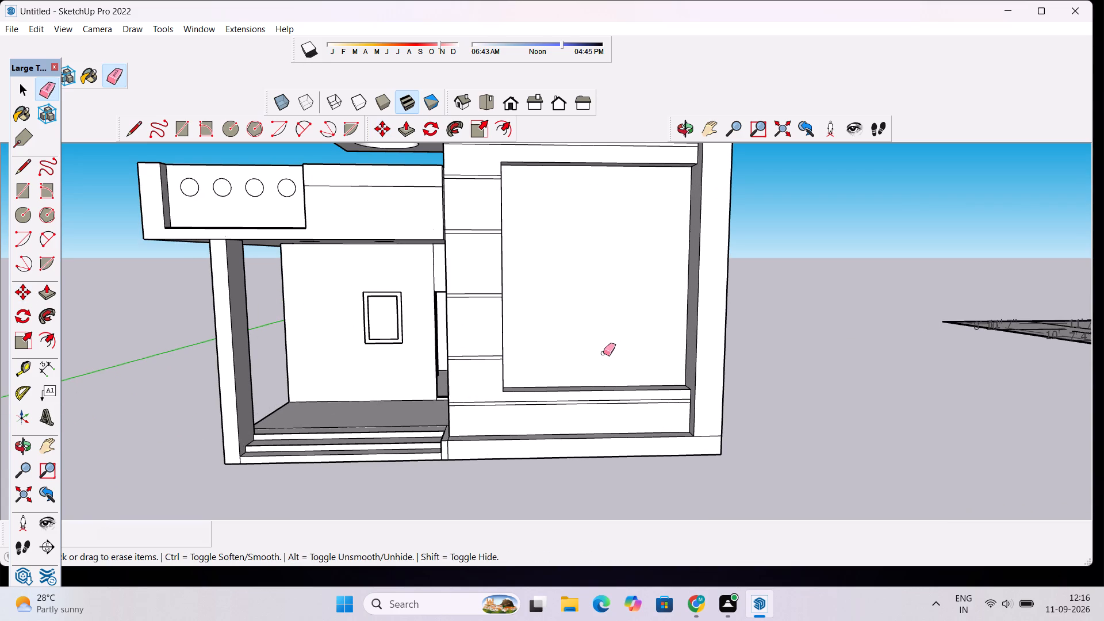
{"action": "scroll", "coordinate": [603, 353], "scroll_direction": "up", "scroll_amount": 1}
{"action": "key", "text": "space"}
Erase the seam lines on the top and inner side of the low kerb between the front steps and the recessed wall.
{"action": "scroll", "coordinate": [681, 352], "scroll_direction": "down", "scroll_amount": 2}
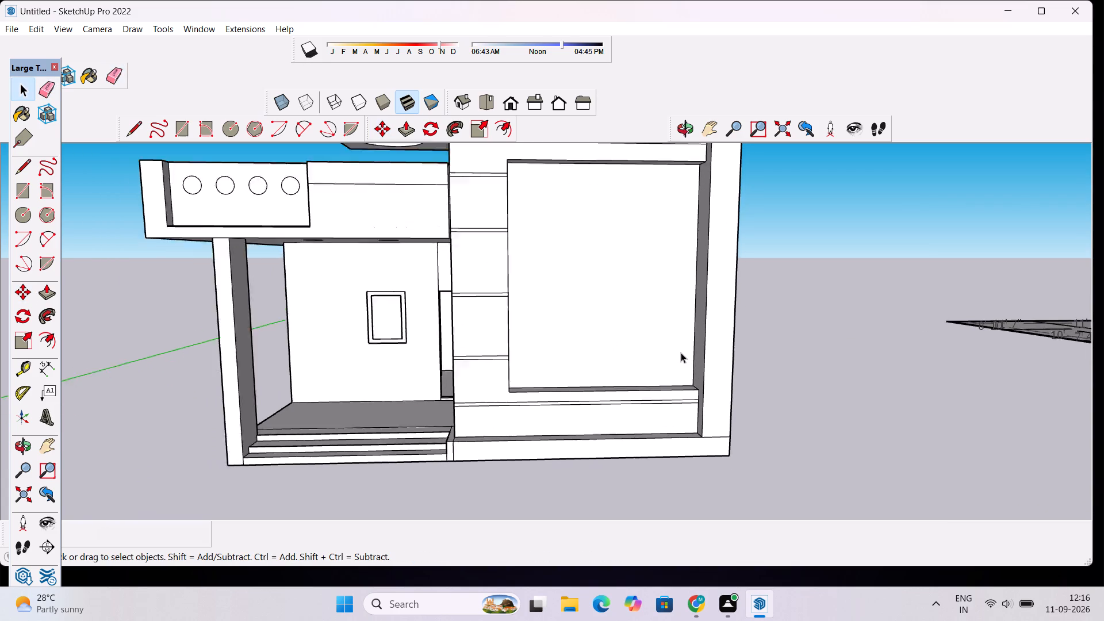
{"action": "scroll", "coordinate": [681, 352], "scroll_direction": "down", "scroll_amount": 7}
{"action": "scroll", "coordinate": [670, 248], "scroll_direction": "up", "scroll_amount": 4}
{"action": "left_click", "coordinate": [689, 131]}
{"action": "left_click_drag", "start_coordinate": [758, 249], "coordinate": [725, 261]}
{"action": "scroll", "coordinate": [707, 320], "scroll_direction": "down", "scroll_amount": 6}
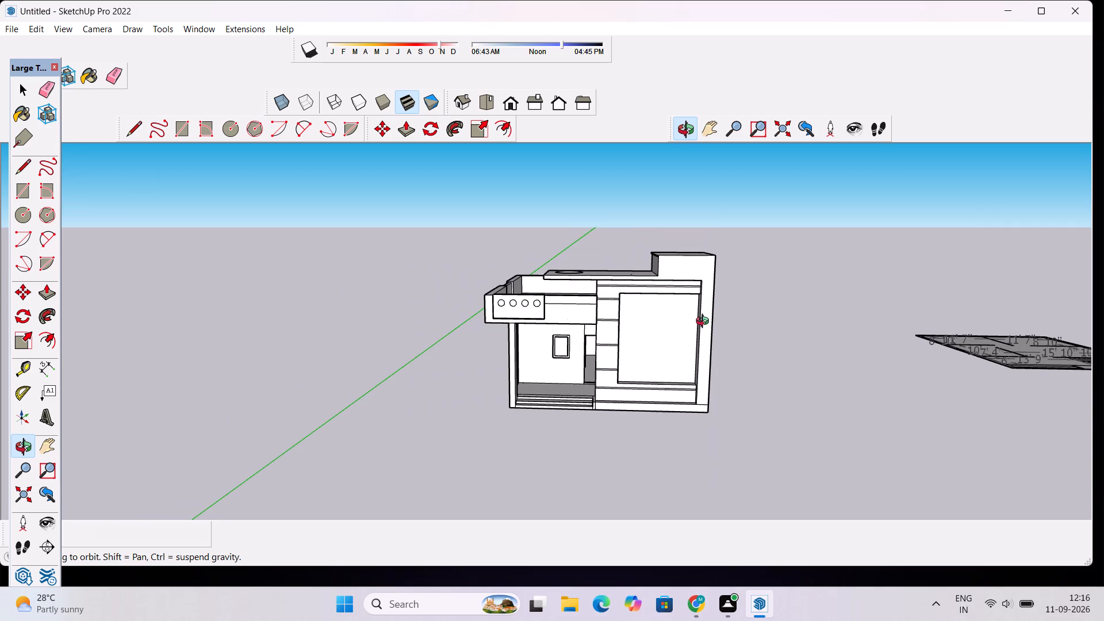
{"action": "scroll", "coordinate": [599, 430], "scroll_direction": "up", "scroll_amount": 11}
{"action": "left_click_drag", "start_coordinate": [549, 404], "coordinate": [619, 428]}
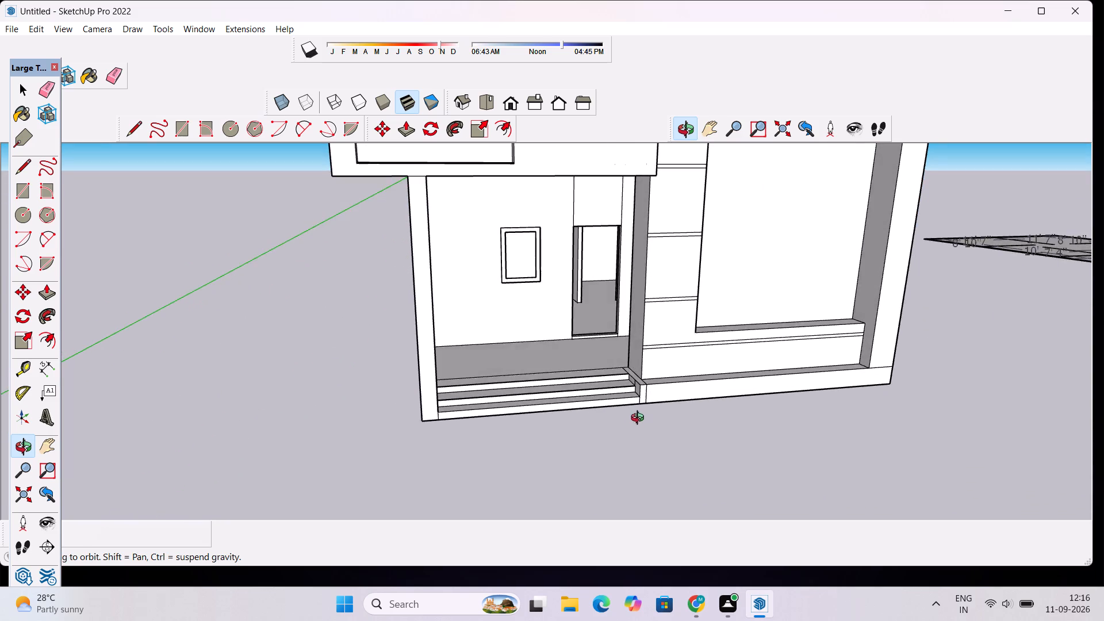
{"action": "scroll", "coordinate": [648, 404], "scroll_direction": "up", "scroll_amount": 12}
{"action": "left_click_drag", "start_coordinate": [670, 386], "coordinate": [631, 407]}
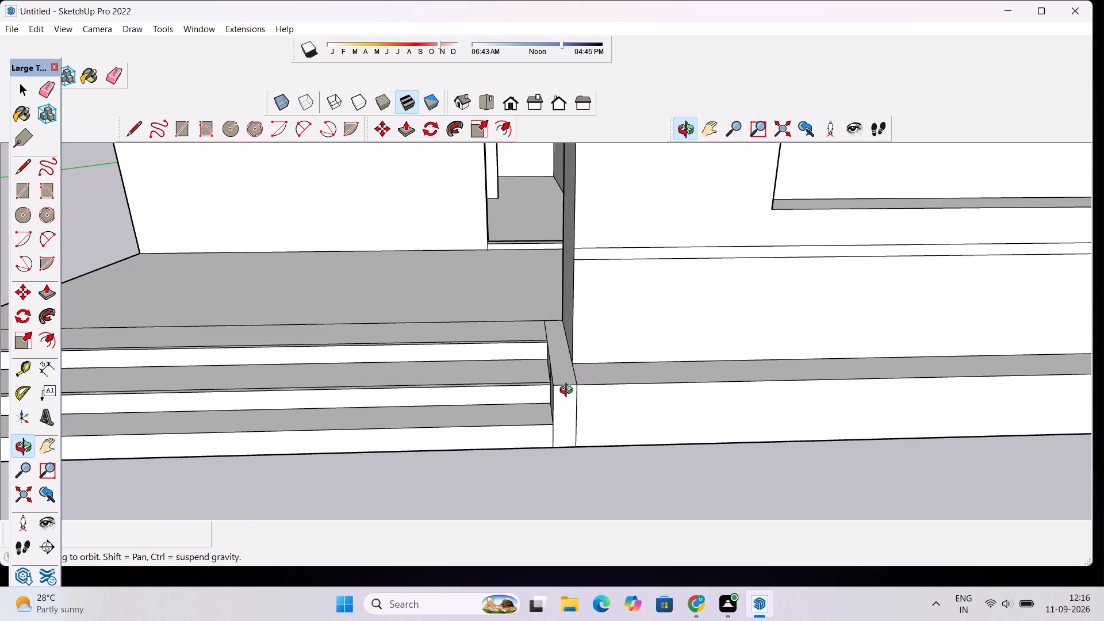
{"action": "scroll", "coordinate": [572, 384], "scroll_direction": "up", "scroll_amount": 4}
{"action": "scroll", "coordinate": [590, 363], "scroll_direction": "down", "scroll_amount": 3}
{"action": "scroll", "coordinate": [593, 369], "scroll_direction": "up", "scroll_amount": 5}
{"action": "left_click_drag", "start_coordinate": [595, 376], "coordinate": [595, 389]}
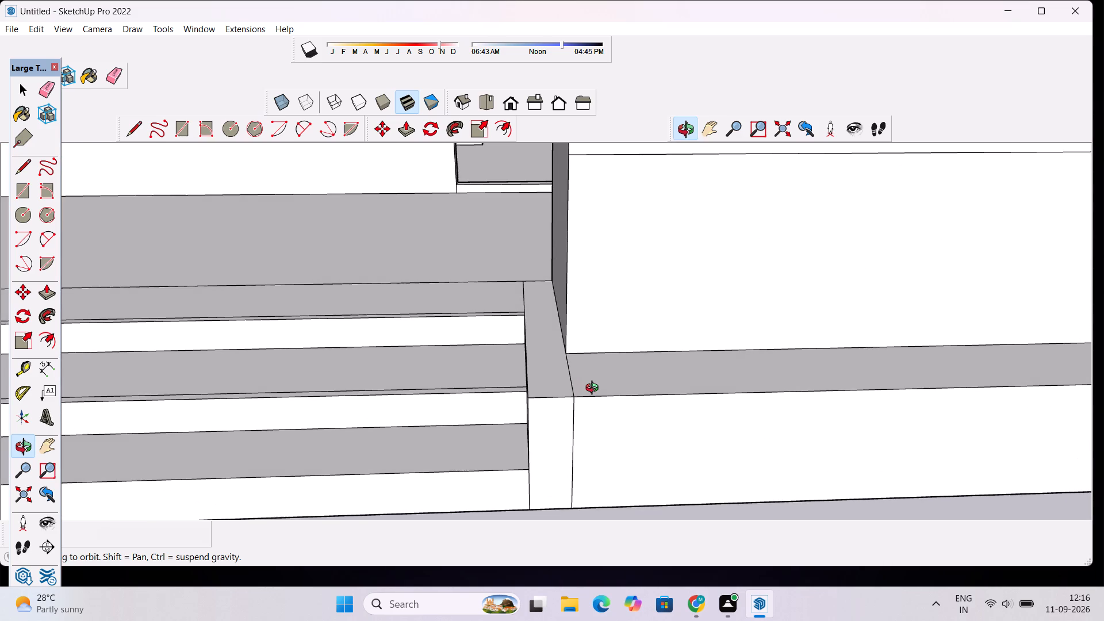
{"action": "scroll", "coordinate": [604, 377], "scroll_direction": "up", "scroll_amount": 4}
{"action": "scroll", "coordinate": [654, 315], "scroll_direction": "down", "scroll_amount": 5}
{"action": "left_click_drag", "start_coordinate": [711, 324], "coordinate": [639, 365]}
{"action": "scroll", "coordinate": [639, 365], "scroll_direction": "down", "scroll_amount": 10}
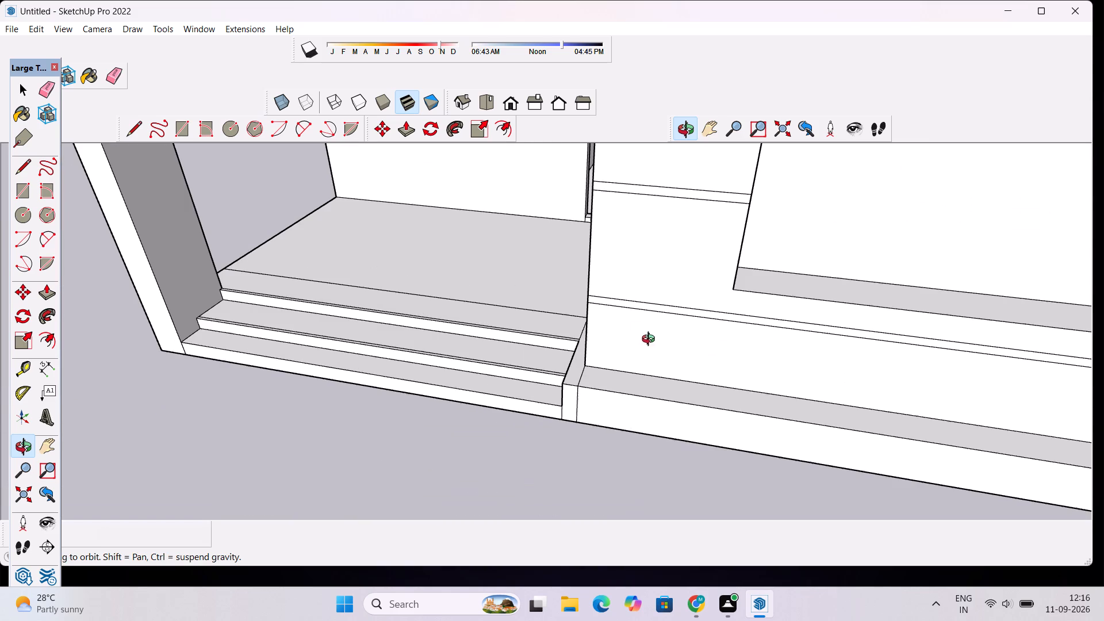
{"action": "left_click_drag", "start_coordinate": [613, 443], "coordinate": [730, 447]}
{"action": "scroll", "coordinate": [697, 358], "scroll_direction": "up", "scroll_amount": 5}
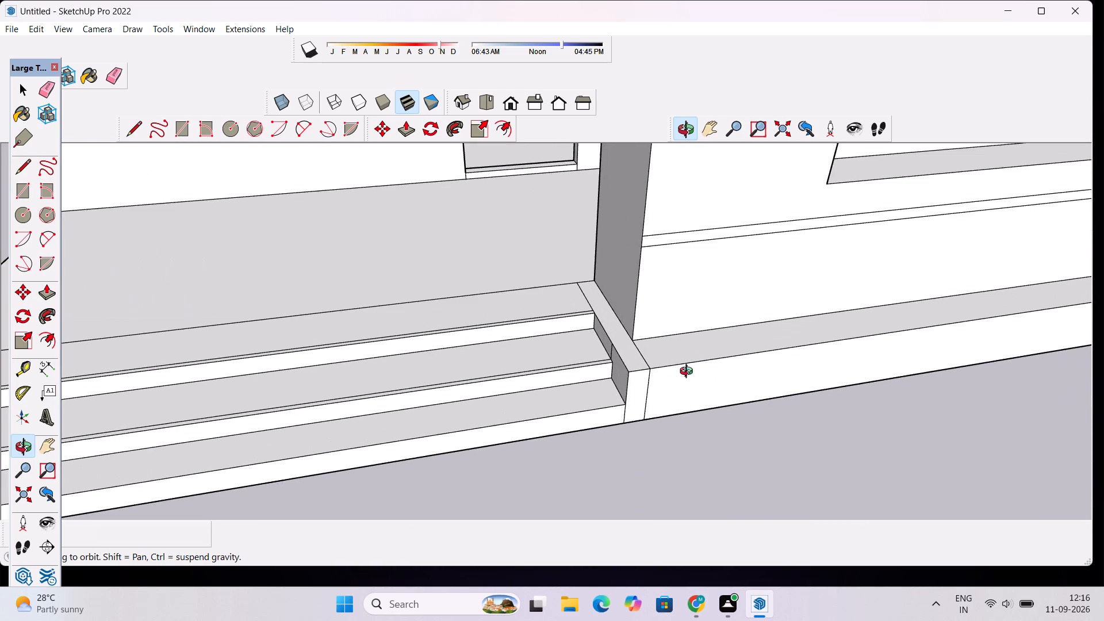
{"action": "scroll", "coordinate": [602, 392], "scroll_direction": "up", "scroll_amount": 4}
{"action": "key", "text": "space"}
{"action": "key", "text": "l"}
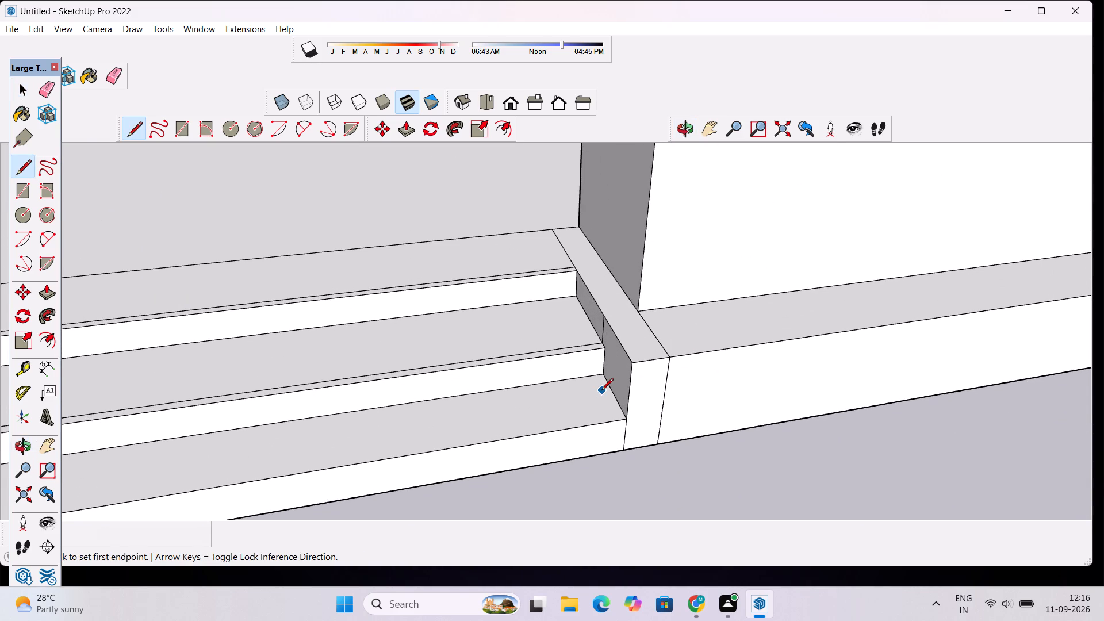
{"action": "key", "text": "space"}
{"action": "type", "text": "e"}
{"action": "left_click_drag", "start_coordinate": [668, 320], "coordinate": [653, 337]}
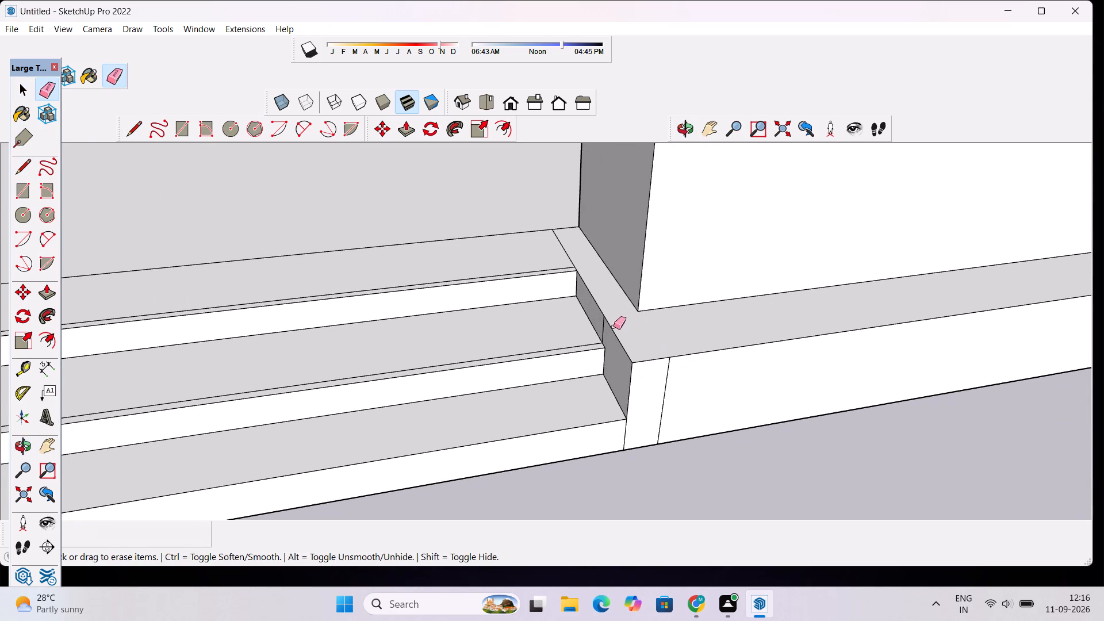
{"action": "left_click", "coordinate": [603, 326]}
Erase the thin duplicate lines along the front steps' upper edges and the seam line across the porch floor.
{"action": "left_click", "coordinate": [580, 346]}
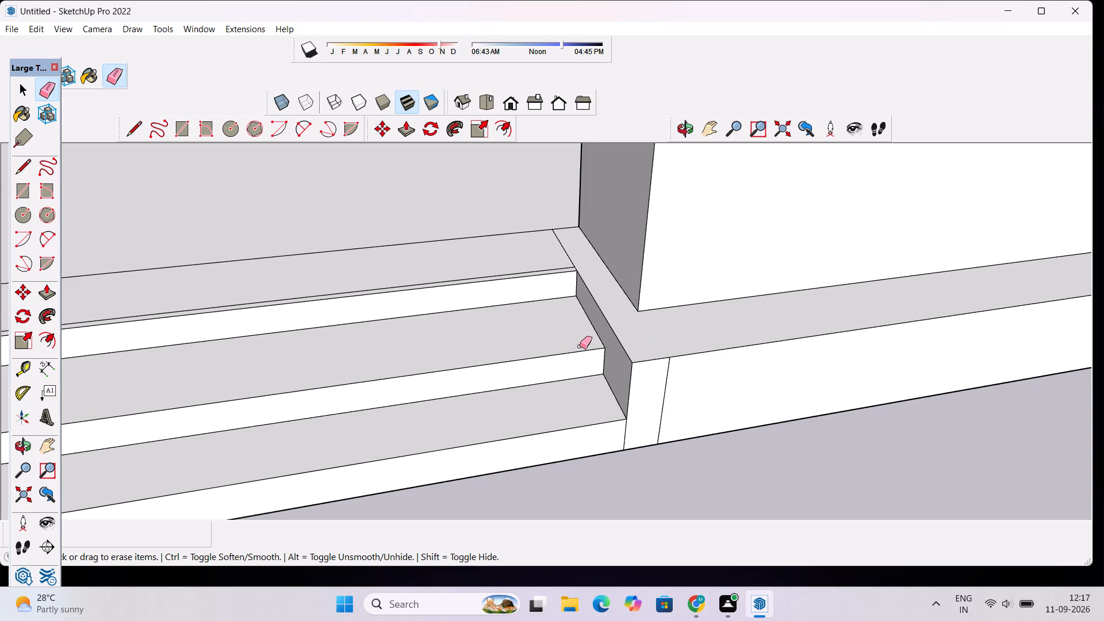
{"action": "scroll", "coordinate": [580, 346], "scroll_direction": "down", "scroll_amount": 5}
{"action": "scroll", "coordinate": [387, 317], "scroll_direction": "up", "scroll_amount": 5}
{"action": "left_click", "coordinate": [387, 320]}
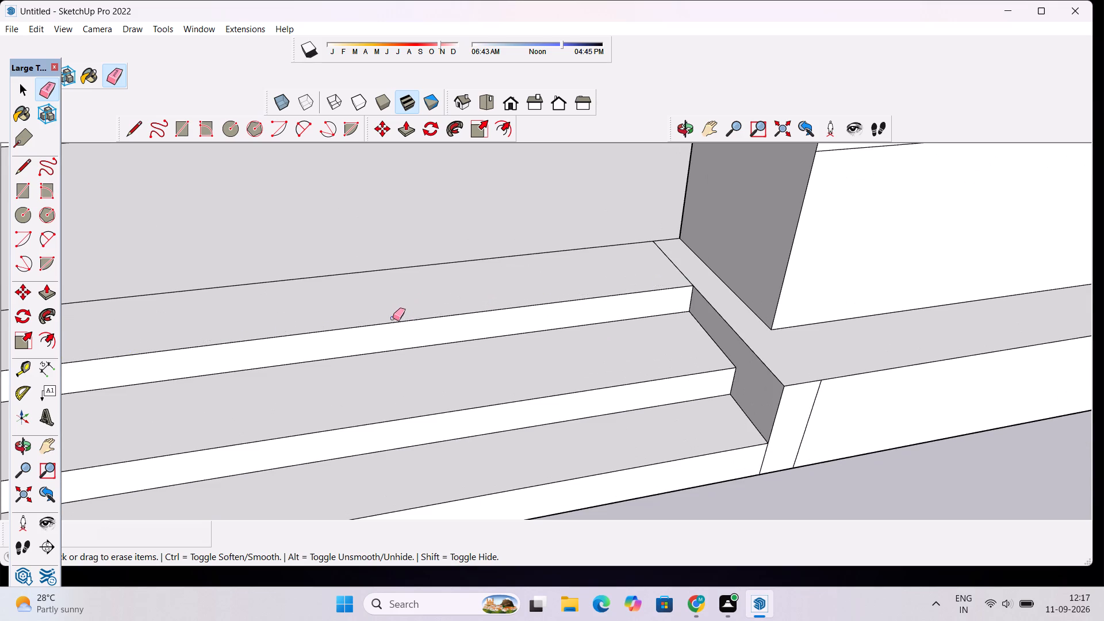
{"action": "scroll", "coordinate": [426, 298], "scroll_direction": "down", "scroll_amount": 4}
{"action": "left_click_drag", "start_coordinate": [447, 264], "coordinate": [450, 278]}
{"action": "scroll", "coordinate": [450, 283], "scroll_direction": "down", "scroll_amount": 6}
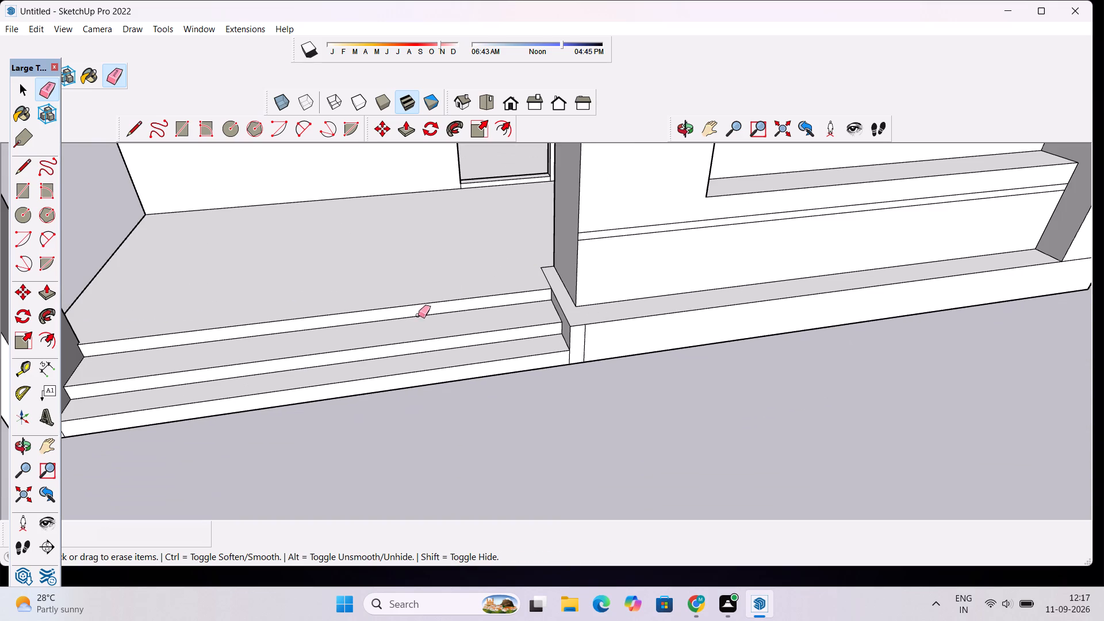
Erase the seam between the porch floor and the kerb, including the leftover stub at the top step's corner.
{"action": "scroll", "coordinate": [301, 321], "scroll_direction": "down", "scroll_amount": 3}
{"action": "scroll", "coordinate": [497, 279], "scroll_direction": "up", "scroll_amount": 10}
{"action": "left_click_drag", "start_coordinate": [480, 271], "coordinate": [467, 302]}
{"action": "scroll", "coordinate": [479, 297], "scroll_direction": "down", "scroll_amount": 4}
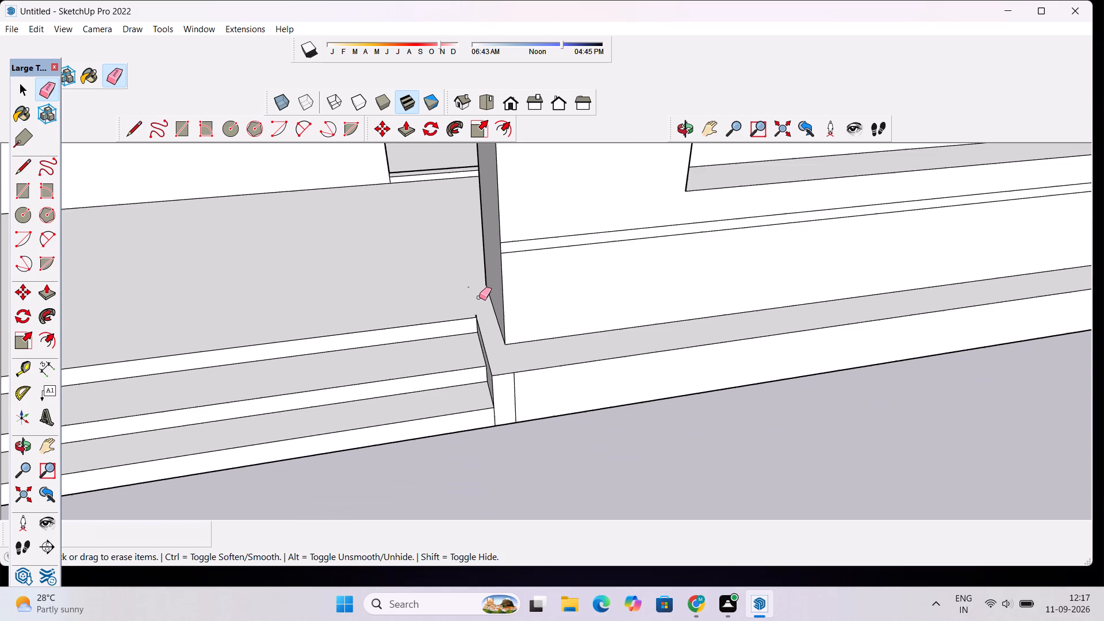
{"action": "scroll", "coordinate": [480, 304], "scroll_direction": "up", "scroll_amount": 15}
{"action": "left_click_drag", "start_coordinate": [474, 309], "coordinate": [465, 308]}
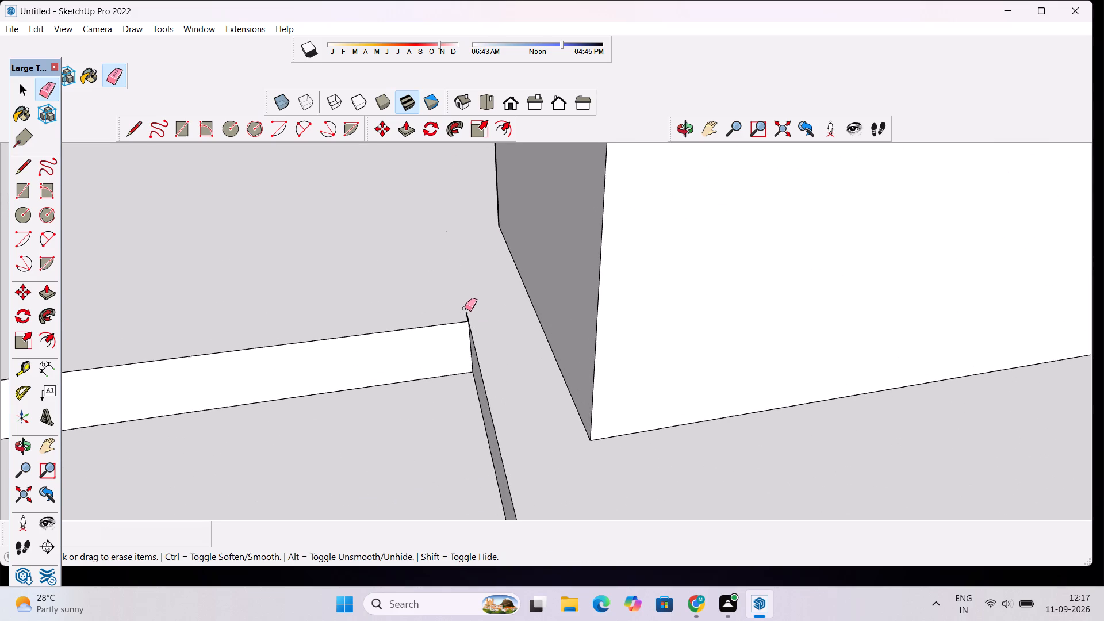
{"action": "left_click_drag", "start_coordinate": [465, 308], "coordinate": [462, 312]}
Erase the two vertical seam lines on the front face of the base at the kerb's end.
{"action": "scroll", "coordinate": [473, 307], "scroll_direction": "down", "scroll_amount": 15}
{"action": "scroll", "coordinate": [507, 398], "scroll_direction": "up", "scroll_amount": 4}
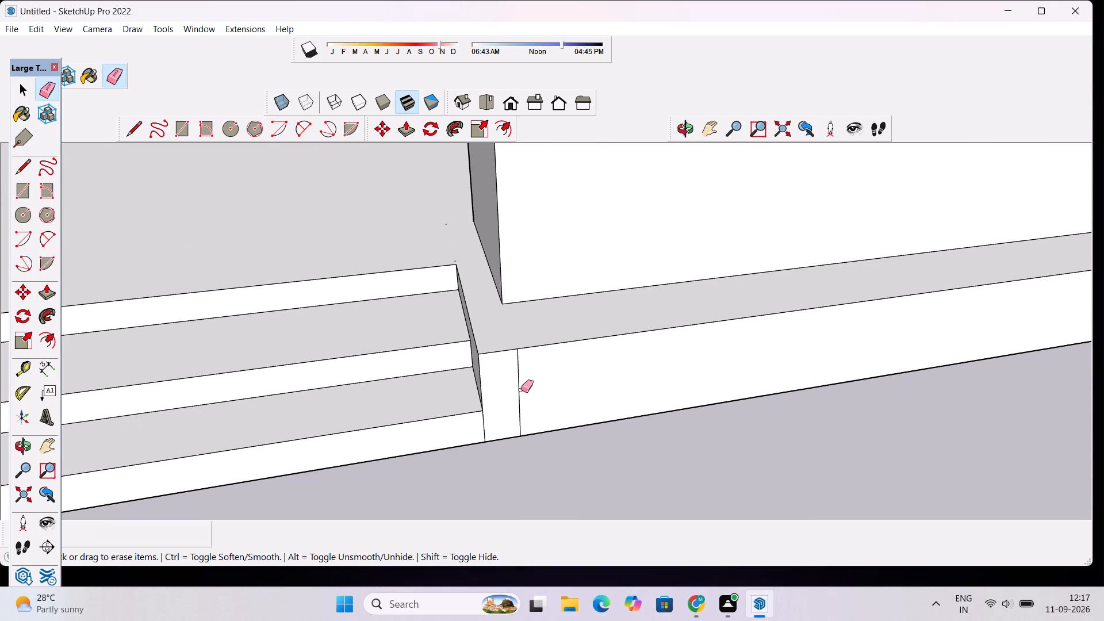
{"action": "left_click_drag", "start_coordinate": [523, 386], "coordinate": [513, 403]}
{"action": "left_click_drag", "start_coordinate": [488, 428], "coordinate": [472, 430]}
Examine the front steps, porch floor and base for remaining stray seam lines.
{"action": "scroll", "coordinate": [514, 415], "scroll_direction": "down", "scroll_amount": 16}
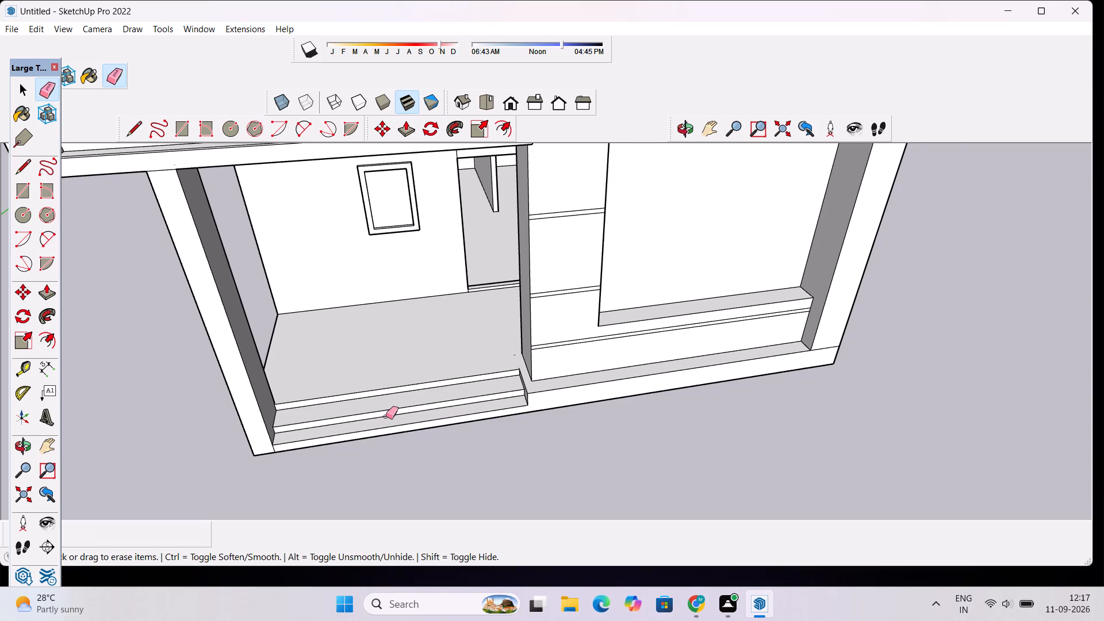
{"action": "scroll", "coordinate": [386, 416], "scroll_direction": "up", "scroll_amount": 1}
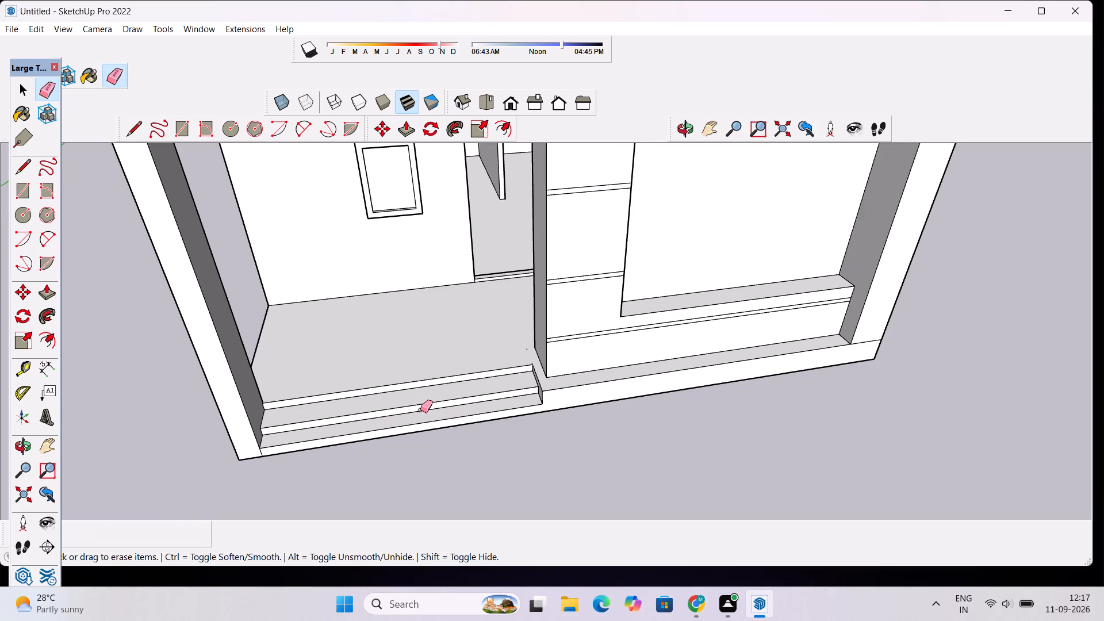
{"action": "scroll", "coordinate": [539, 367], "scroll_direction": "up", "scroll_amount": 5}
{"action": "scroll", "coordinate": [476, 389], "scroll_direction": "up", "scroll_amount": 5}
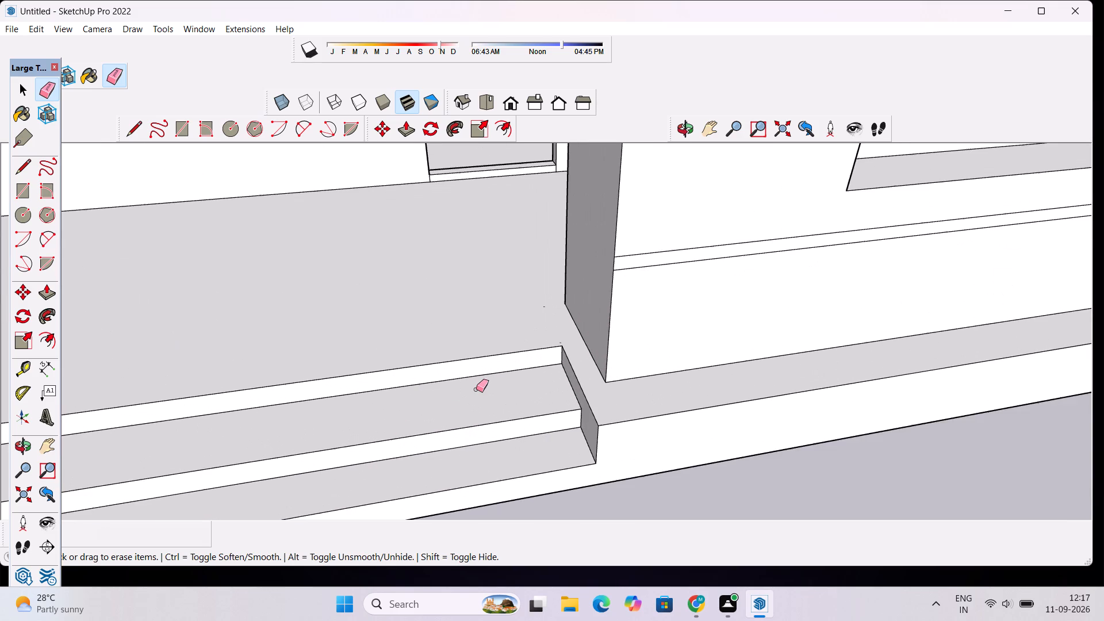
{"action": "scroll", "coordinate": [474, 384], "scroll_direction": "down", "scroll_amount": 4}
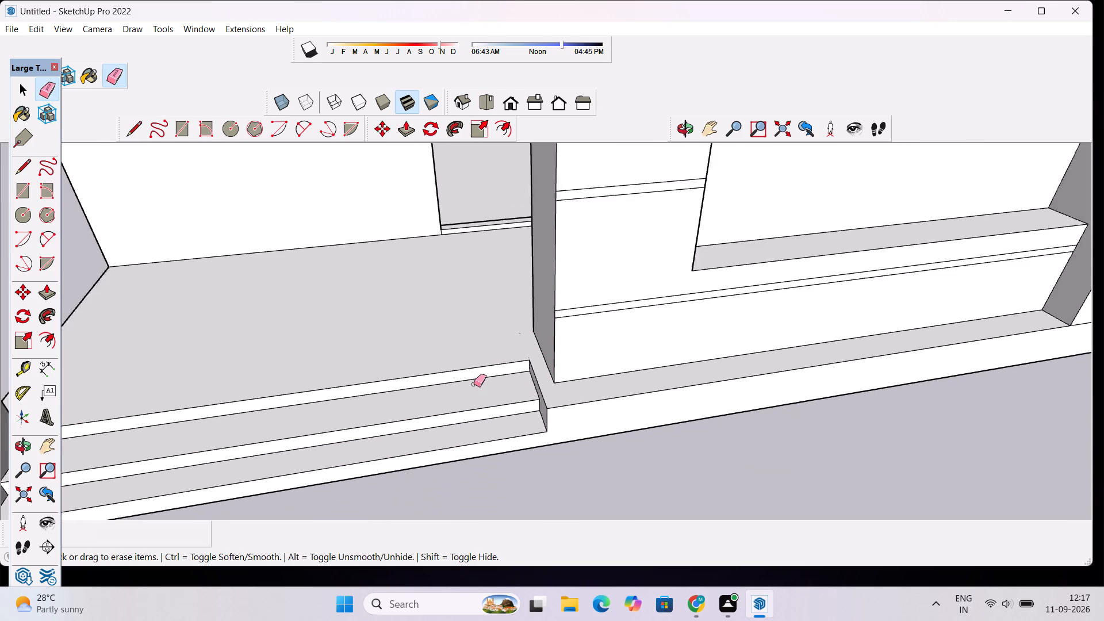
{"action": "scroll", "coordinate": [474, 384], "scroll_direction": "down", "scroll_amount": 10}
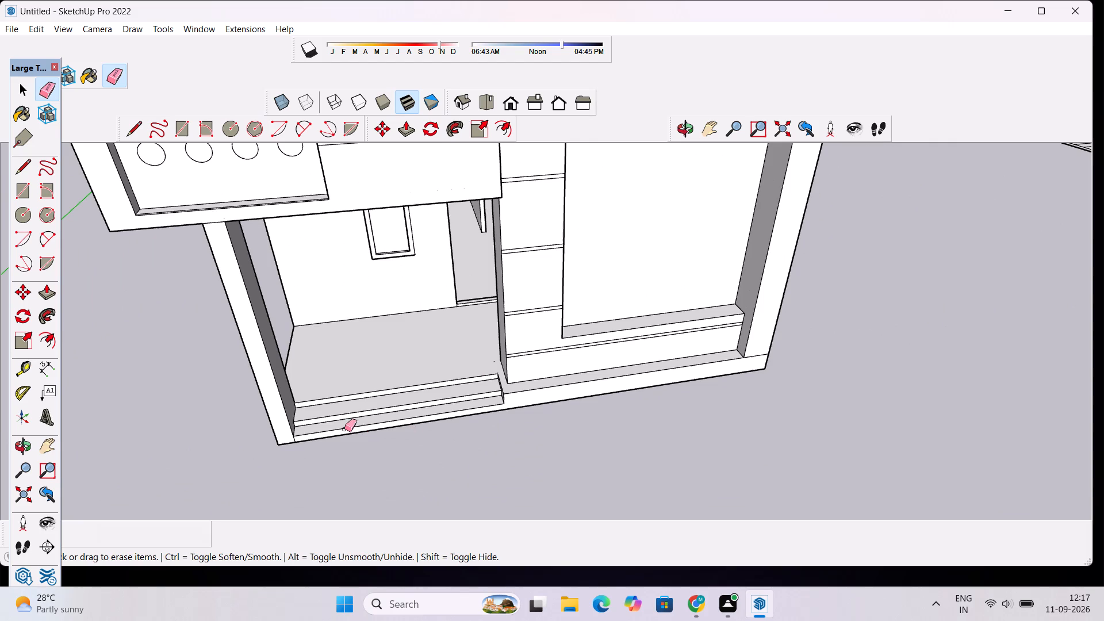
{"action": "scroll", "coordinate": [328, 392], "scroll_direction": "up", "scroll_amount": 4}
{"action": "scroll", "coordinate": [370, 290], "scroll_direction": "down", "scroll_amount": 5}
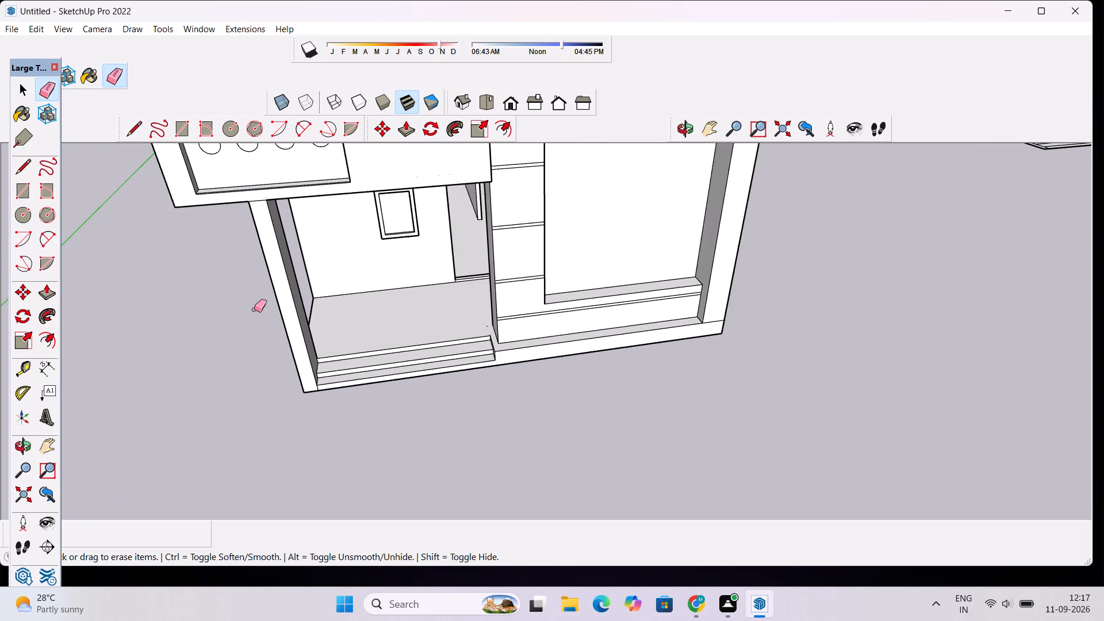
{"action": "scroll", "coordinate": [254, 306], "scroll_direction": "up", "scroll_amount": 3}
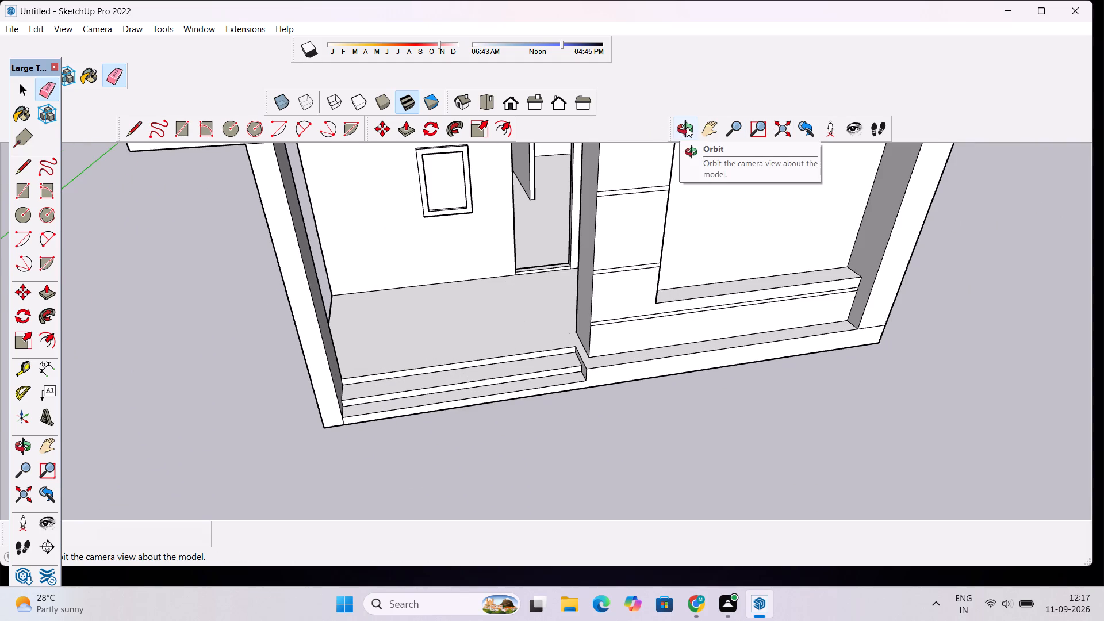
Erase the three vertical seam lines on the side wall's base below the porch's side opening.
{"action": "left_click", "coordinate": [687, 128]}
{"action": "left_click_drag", "start_coordinate": [462, 273], "coordinate": [813, 204]}
{"action": "scroll", "coordinate": [730, 369], "scroll_direction": "up", "scroll_amount": 5}
{"action": "key", "text": "e"}
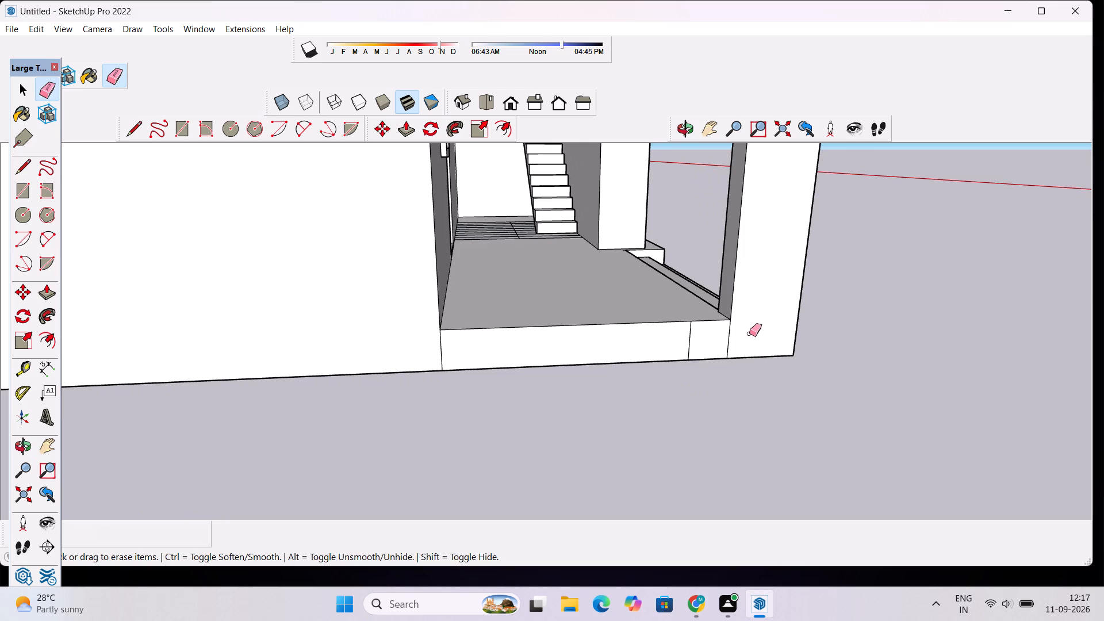
{"action": "left_click_drag", "start_coordinate": [749, 333], "coordinate": [646, 347]}
{"action": "left_click_drag", "start_coordinate": [741, 333], "coordinate": [724, 335]}
{"action": "left_click_drag", "start_coordinate": [701, 335], "coordinate": [664, 347]}
{"action": "left_click_drag", "start_coordinate": [427, 355], "coordinate": [446, 356]}
Examine the house's exterior from the side, front and roof, including the recessed panel in the side parapet.
{"action": "scroll", "coordinate": [525, 329], "scroll_direction": "down", "scroll_amount": 4}
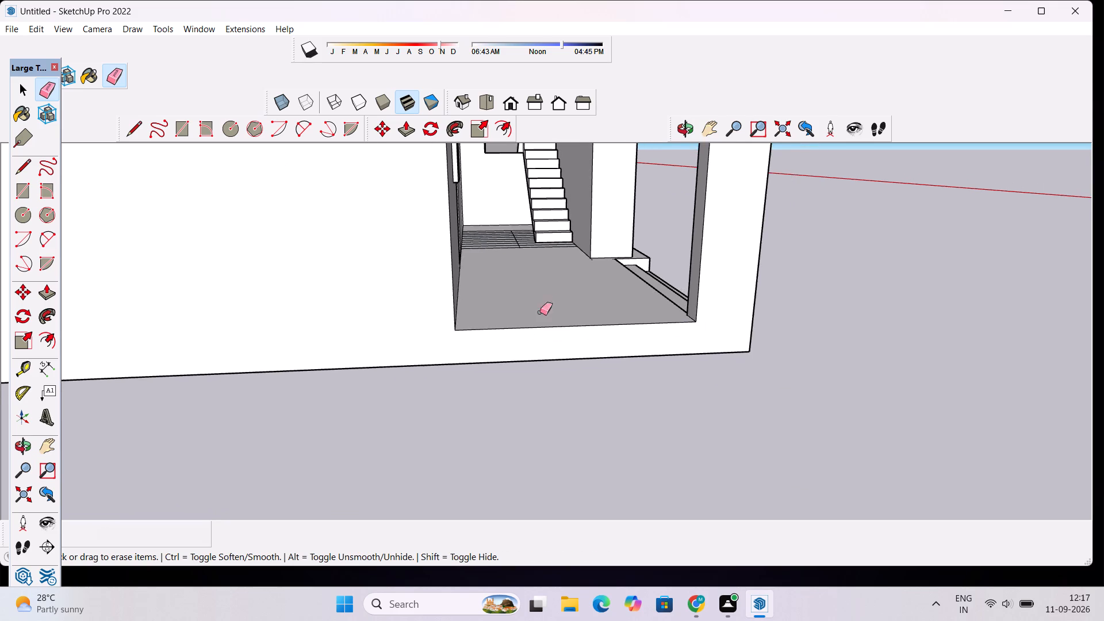
{"action": "scroll", "coordinate": [544, 293], "scroll_direction": "down", "scroll_amount": 4}
{"action": "left_click", "coordinate": [677, 132]}
{"action": "left_click_drag", "start_coordinate": [696, 195], "coordinate": [626, 244]}
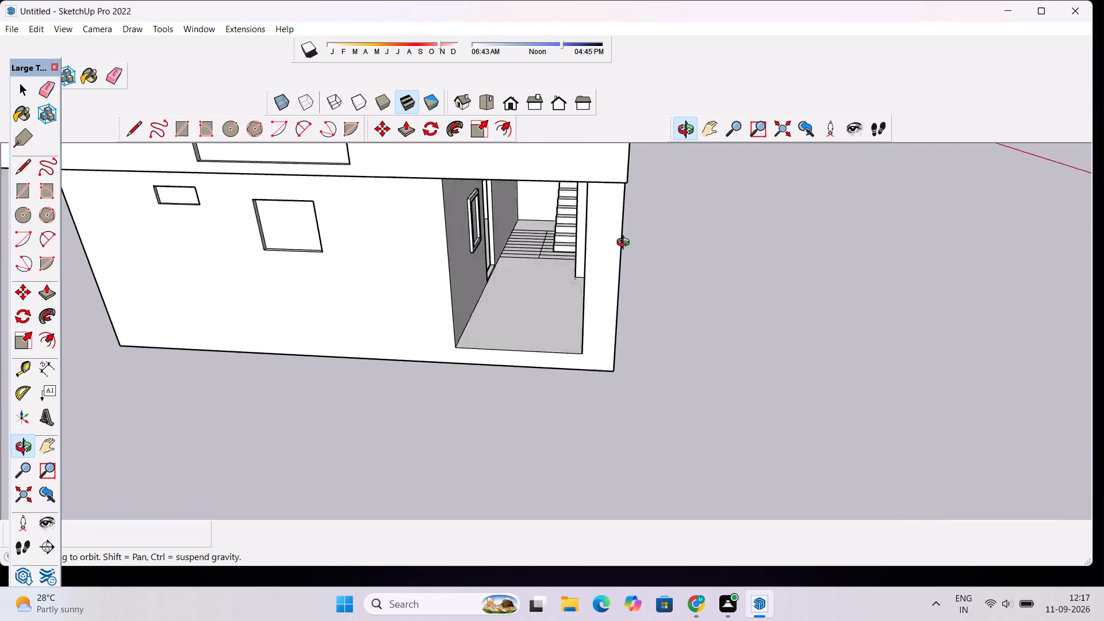
{"action": "left_click_drag", "start_coordinate": [626, 244], "coordinate": [49, 273]}
{"action": "left_click_drag", "start_coordinate": [838, 273], "coordinate": [750, 307]}
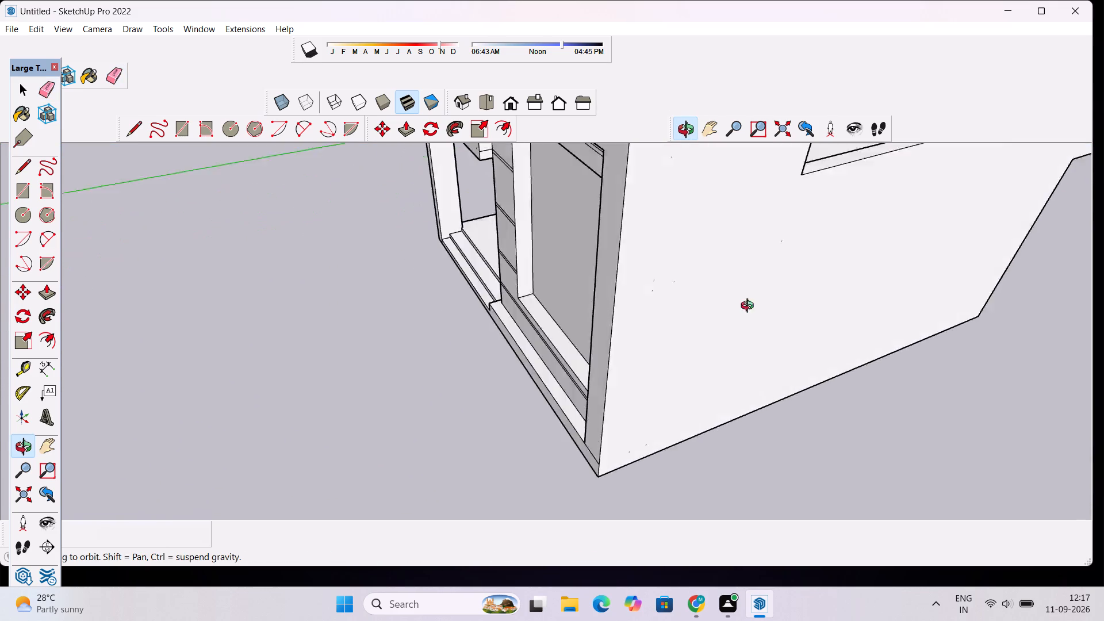
{"action": "left_click_drag", "start_coordinate": [750, 307], "coordinate": [700, 309]}
{"action": "scroll", "coordinate": [714, 253], "scroll_direction": "down", "scroll_amount": 11}
{"action": "left_click_drag", "start_coordinate": [782, 320], "coordinate": [804, 275]}
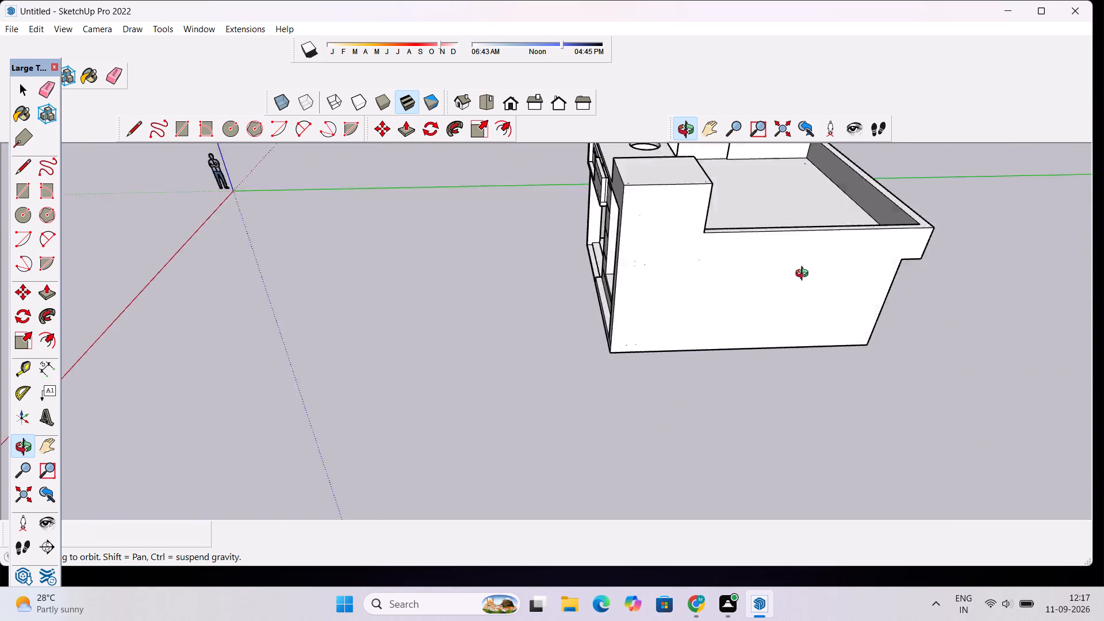
{"action": "left_click_drag", "start_coordinate": [804, 275], "coordinate": [1103, 238]}
{"action": "scroll", "coordinate": [543, 327], "scroll_direction": "down", "scroll_amount": 4}
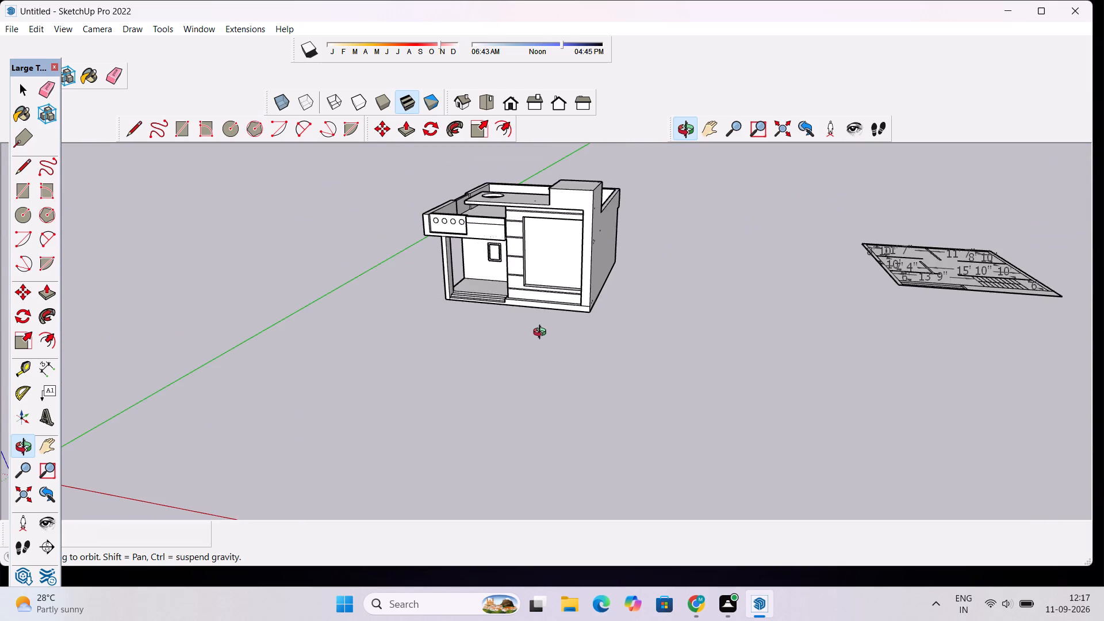
{"action": "left_click_drag", "start_coordinate": [538, 331], "coordinate": [573, 293]}
{"action": "scroll", "coordinate": [573, 290], "scroll_direction": "down", "scroll_amount": 4}
{"action": "left_click_drag", "start_coordinate": [563, 312], "coordinate": [588, 252]}
{"action": "scroll", "coordinate": [536, 217], "scroll_direction": "up", "scroll_amount": 1}
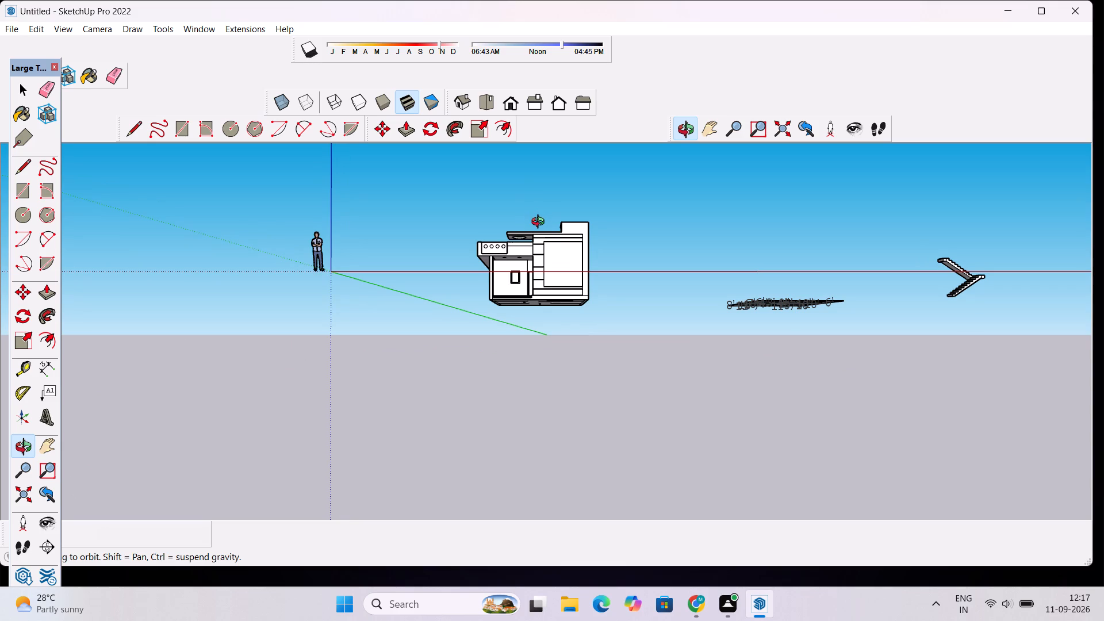
{"action": "scroll", "coordinate": [540, 223], "scroll_direction": "up", "scroll_amount": 4}
{"action": "left_click_drag", "start_coordinate": [549, 233], "coordinate": [551, 329]}
{"action": "scroll", "coordinate": [513, 258], "scroll_direction": "up", "scroll_amount": 7}
{"action": "scroll", "coordinate": [461, 264], "scroll_direction": "up", "scroll_amount": 5}
{"action": "left_click_drag", "start_coordinate": [295, 298], "coordinate": [747, 342]}
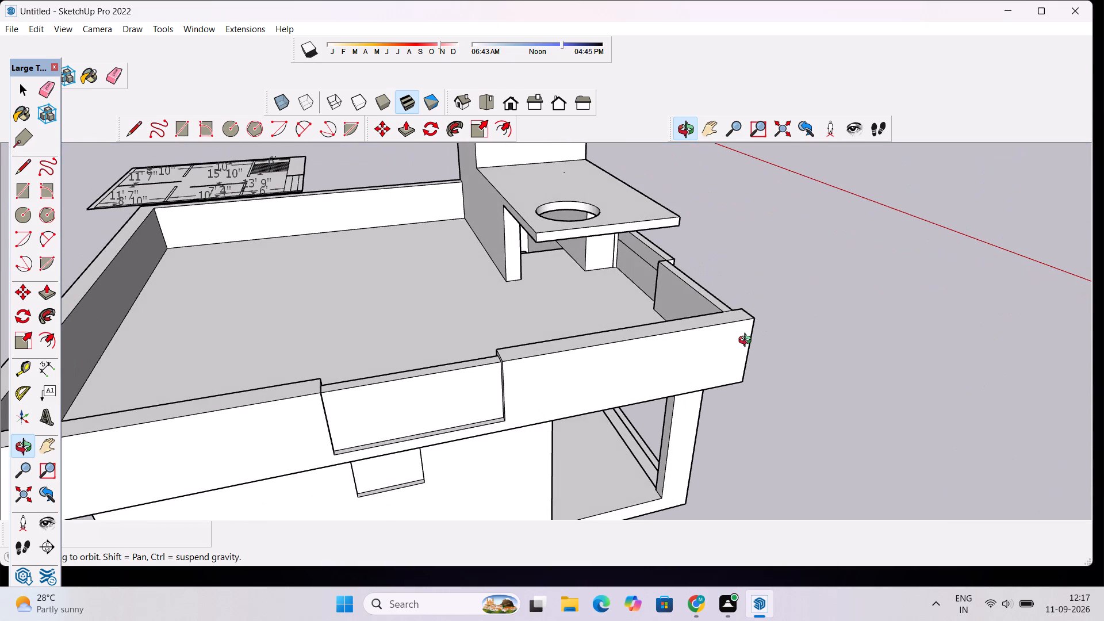
{"action": "scroll", "coordinate": [747, 341], "scroll_direction": "down", "scroll_amount": 4}
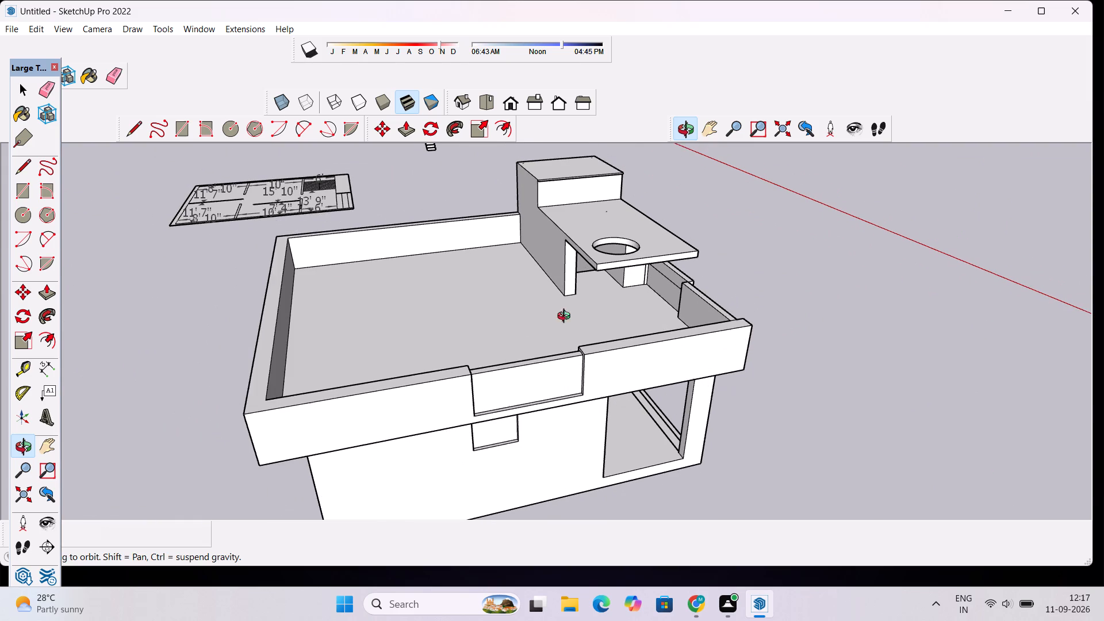
{"action": "left_click_drag", "start_coordinate": [733, 314], "coordinate": [530, 299]}
{"action": "scroll", "coordinate": [309, 339], "scroll_direction": "up", "scroll_amount": 2}
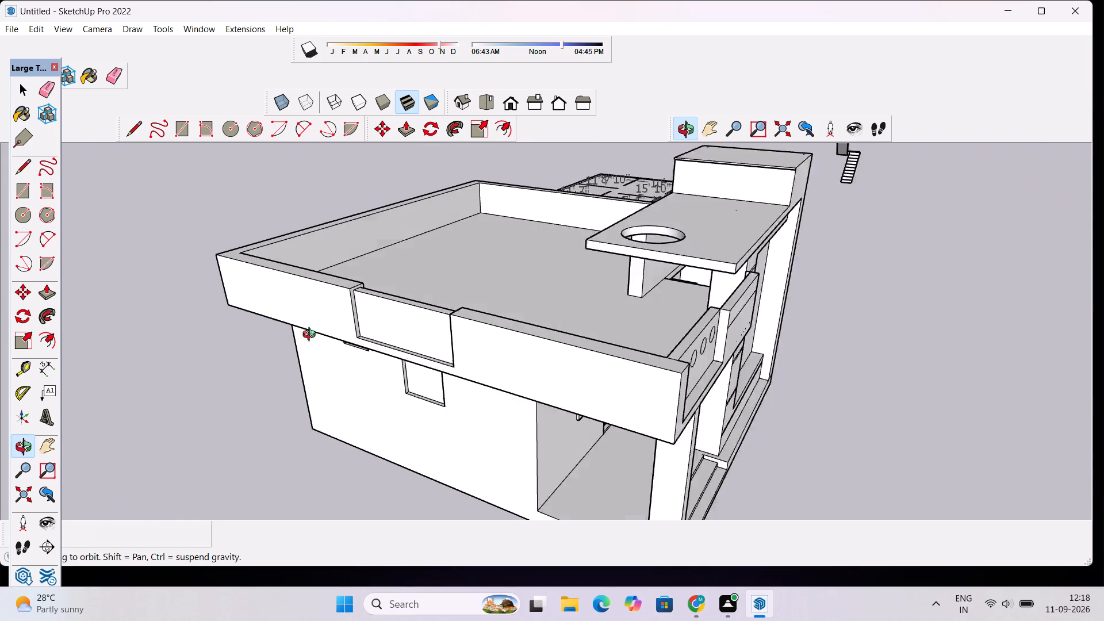
{"action": "scroll", "coordinate": [312, 336], "scroll_direction": "up", "scroll_amount": 3}
{"action": "left_click_drag", "start_coordinate": [330, 321], "coordinate": [438, 303]}
{"action": "scroll", "coordinate": [467, 323], "scroll_direction": "up", "scroll_amount": 5}
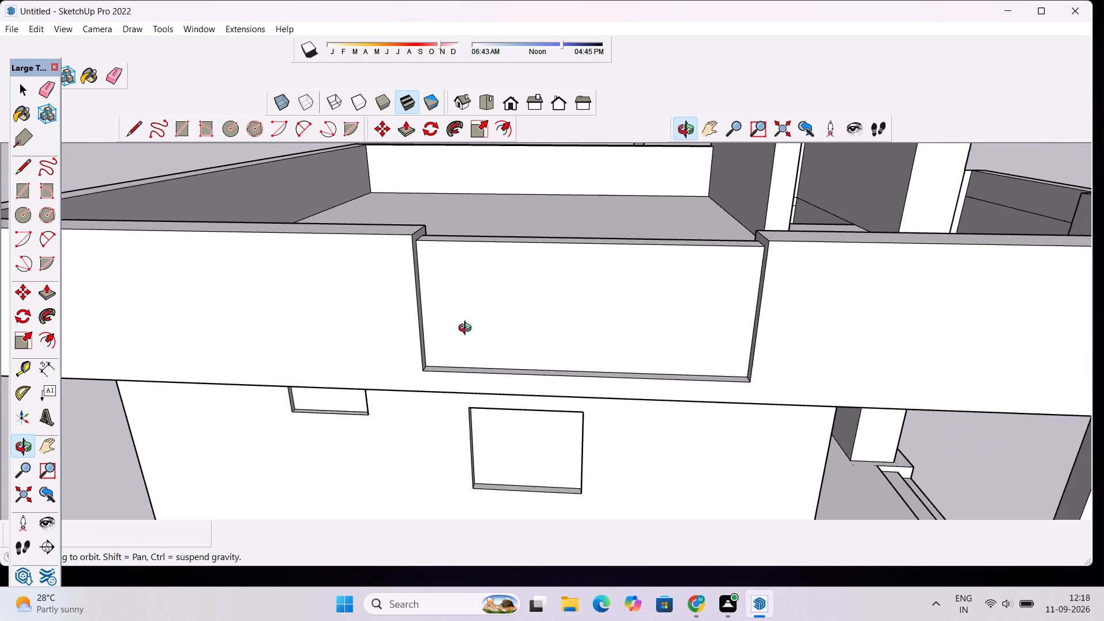
{"action": "left_click_drag", "start_coordinate": [464, 342], "coordinate": [516, 293]}
{"action": "scroll", "coordinate": [641, 256], "scroll_direction": "down", "scroll_amount": 7}
{"action": "scroll", "coordinate": [644, 198], "scroll_direction": "up", "scroll_amount": 5}
{"action": "scroll", "coordinate": [638, 271], "scroll_direction": "down", "scroll_amount": 2}
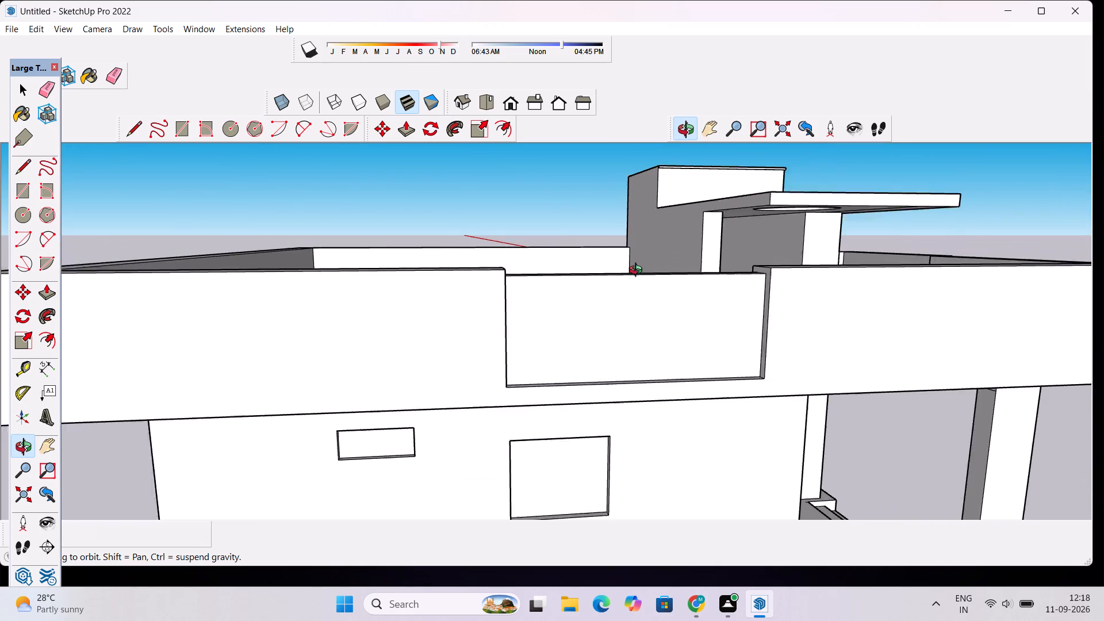
{"action": "scroll", "coordinate": [638, 271], "scroll_direction": "down", "scroll_amount": 2}
{"action": "scroll", "coordinate": [607, 315], "scroll_direction": "up", "scroll_amount": 4}
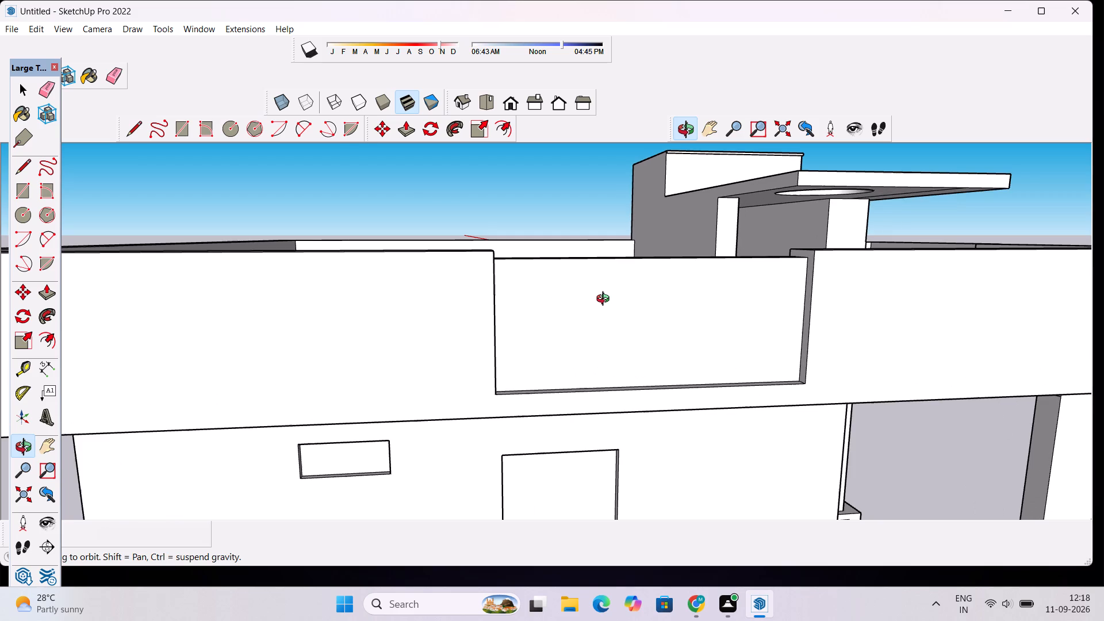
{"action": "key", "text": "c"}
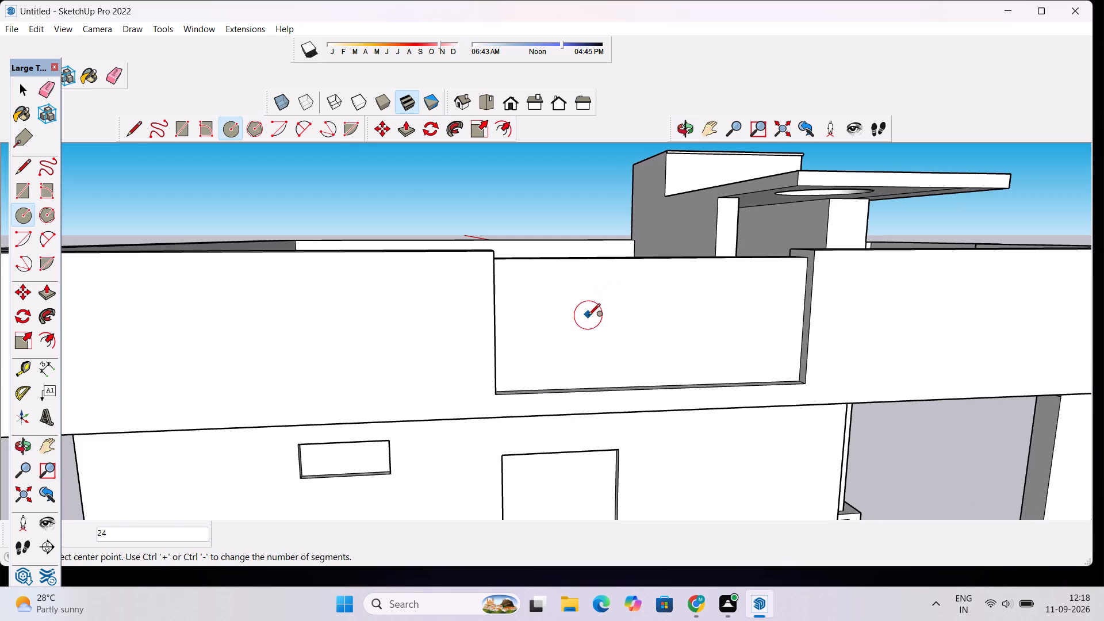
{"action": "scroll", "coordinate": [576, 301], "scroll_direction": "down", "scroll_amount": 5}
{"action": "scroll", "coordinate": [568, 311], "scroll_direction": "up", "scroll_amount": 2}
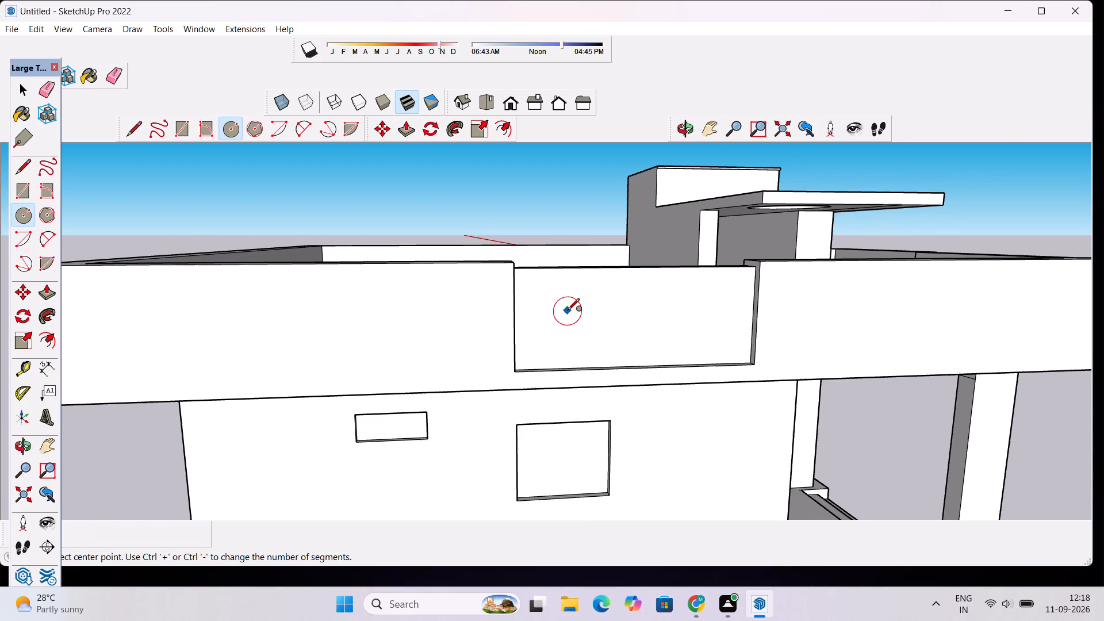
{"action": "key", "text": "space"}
Draw a square about 11" on each side near the middle of the side parapet's recessed panel.
{"action": "scroll", "coordinate": [588, 300], "scroll_direction": "down", "scroll_amount": 6}
{"action": "scroll", "coordinate": [661, 317], "scroll_direction": "down", "scroll_amount": 2}
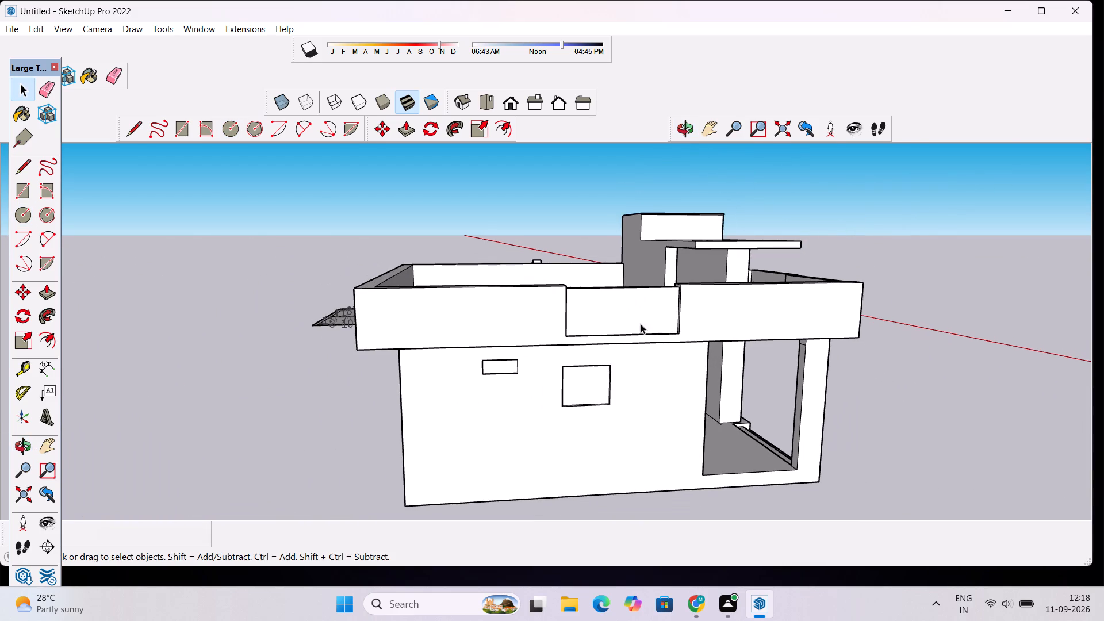
{"action": "scroll", "coordinate": [739, 336], "scroll_direction": "up", "scroll_amount": 5}
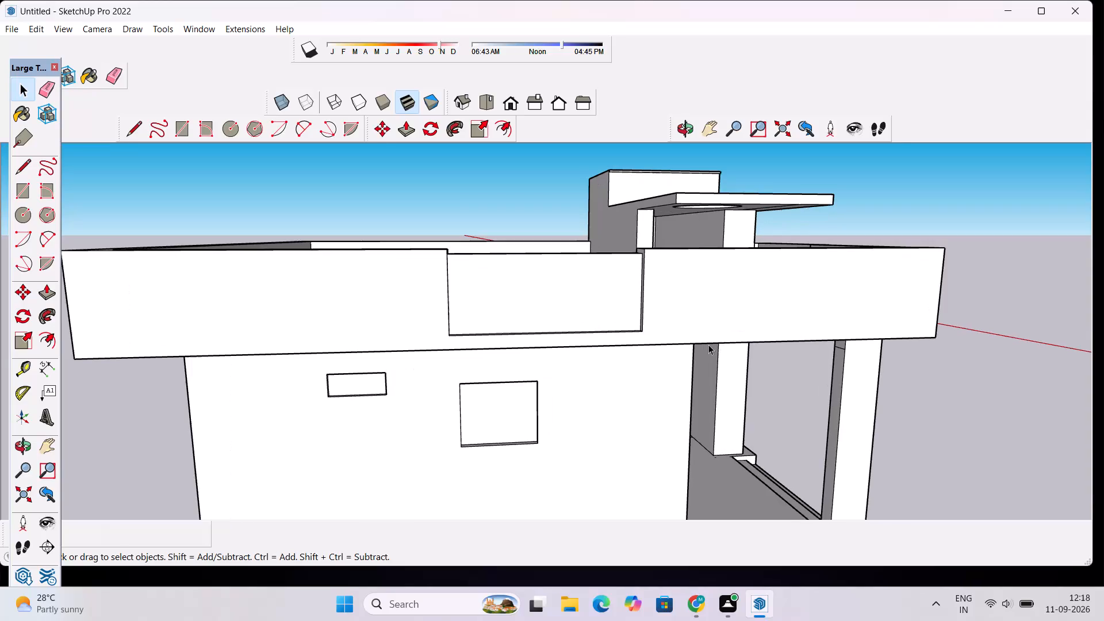
{"action": "scroll", "coordinate": [708, 344], "scroll_direction": "up", "scroll_amount": 2}
{"action": "scroll", "coordinate": [708, 344], "scroll_direction": "down", "scroll_amount": 3}
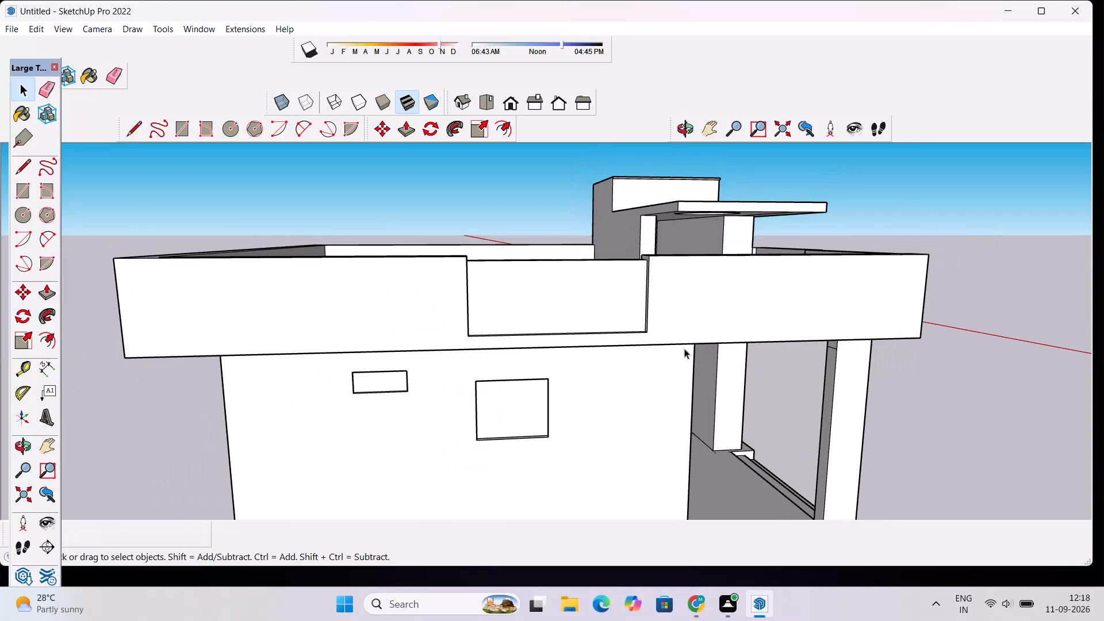
{"action": "scroll", "coordinate": [582, 340], "scroll_direction": "up", "scroll_amount": 1}
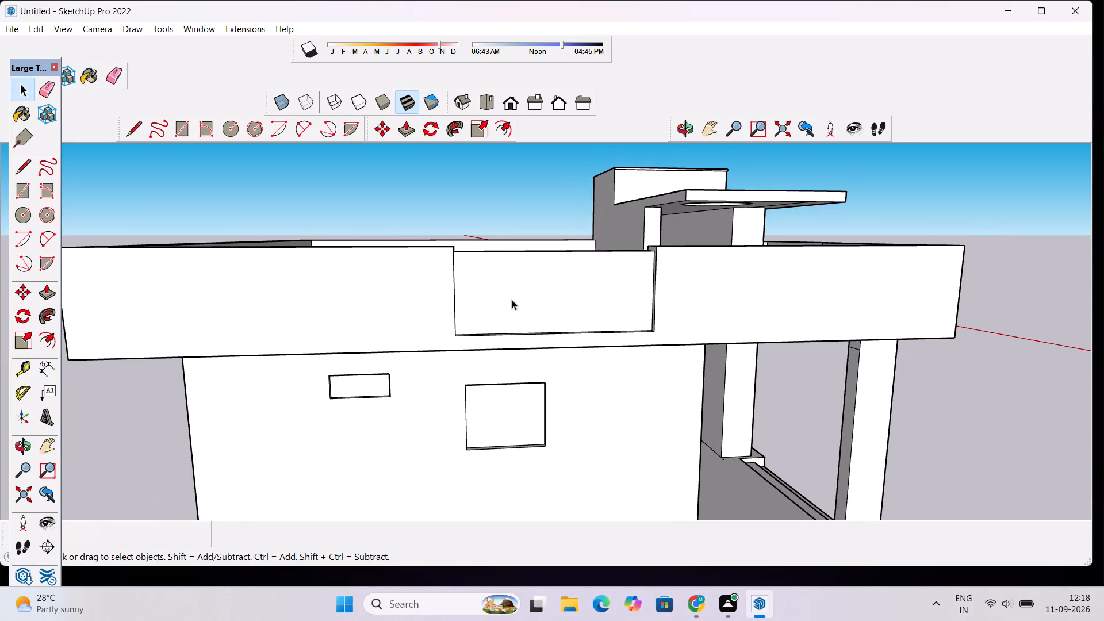
{"action": "scroll", "coordinate": [517, 292], "scroll_direction": "up", "scroll_amount": 1}
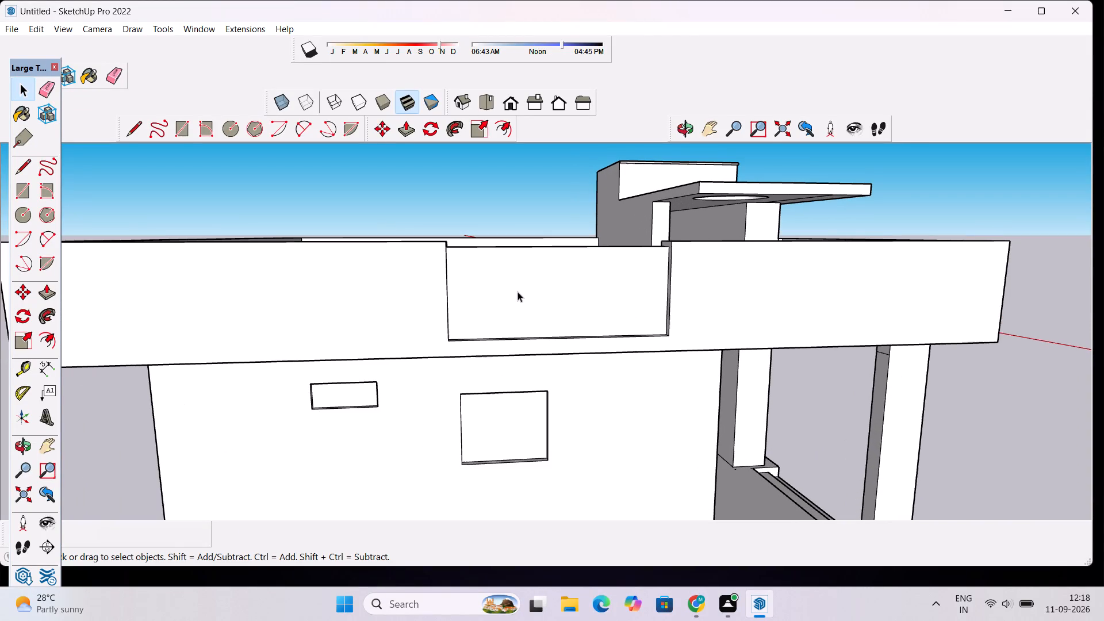
{"action": "key", "text": "r"}
{"action": "left_click", "coordinate": [534, 266]}
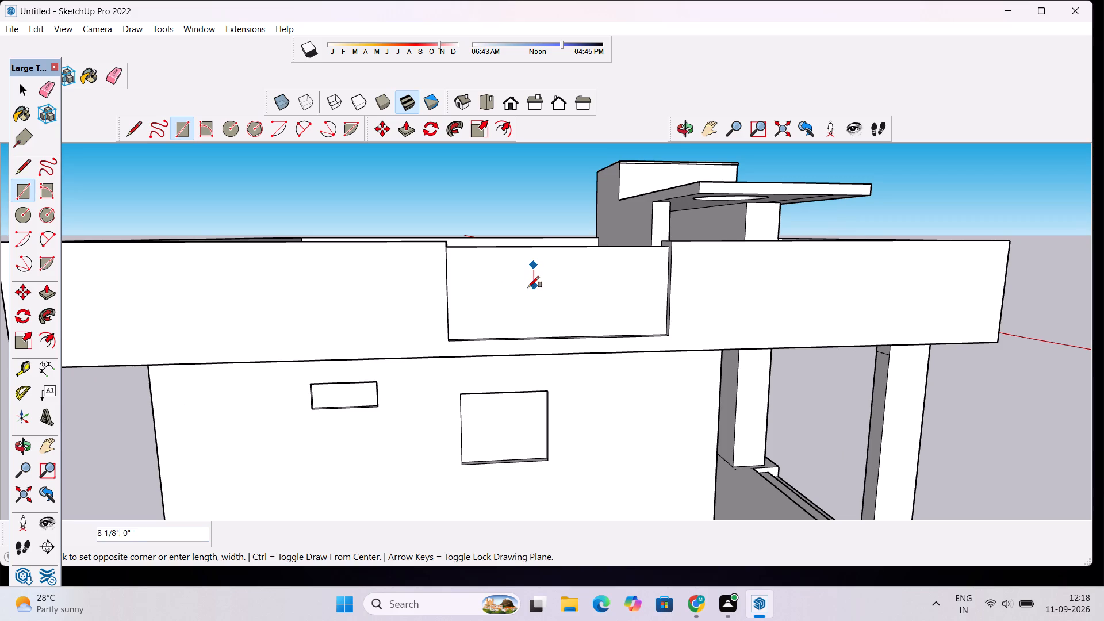
{"action": "left_click", "coordinate": [561, 295]}
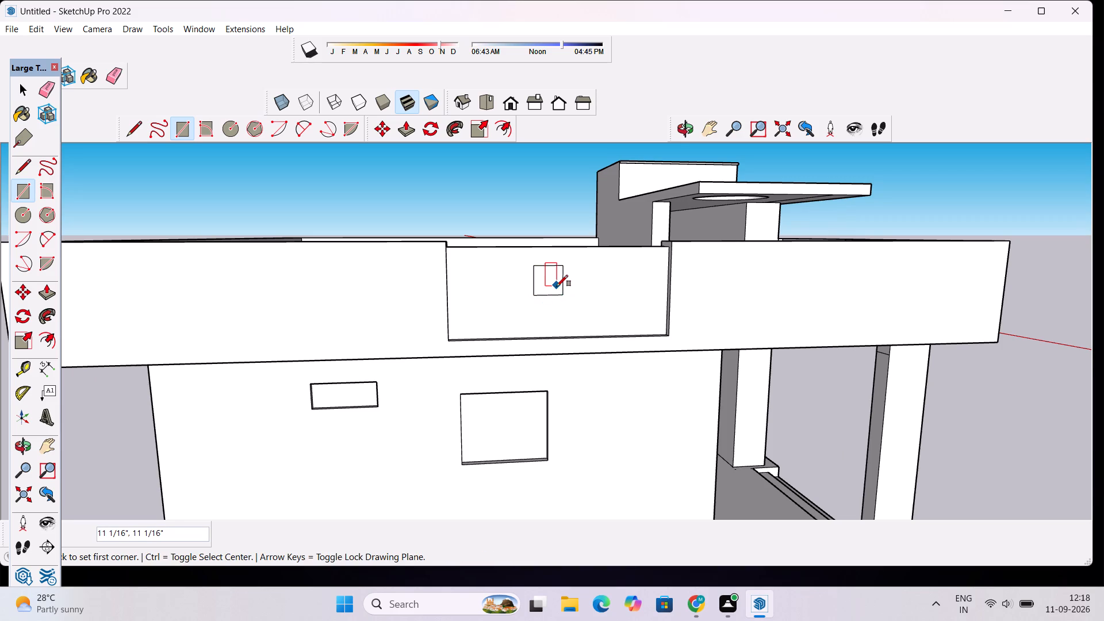
{"action": "key", "text": "space"}
Rotate the square with its edges 45° about its upper corner into a diamond.
{"action": "double_click", "coordinate": [557, 286]}
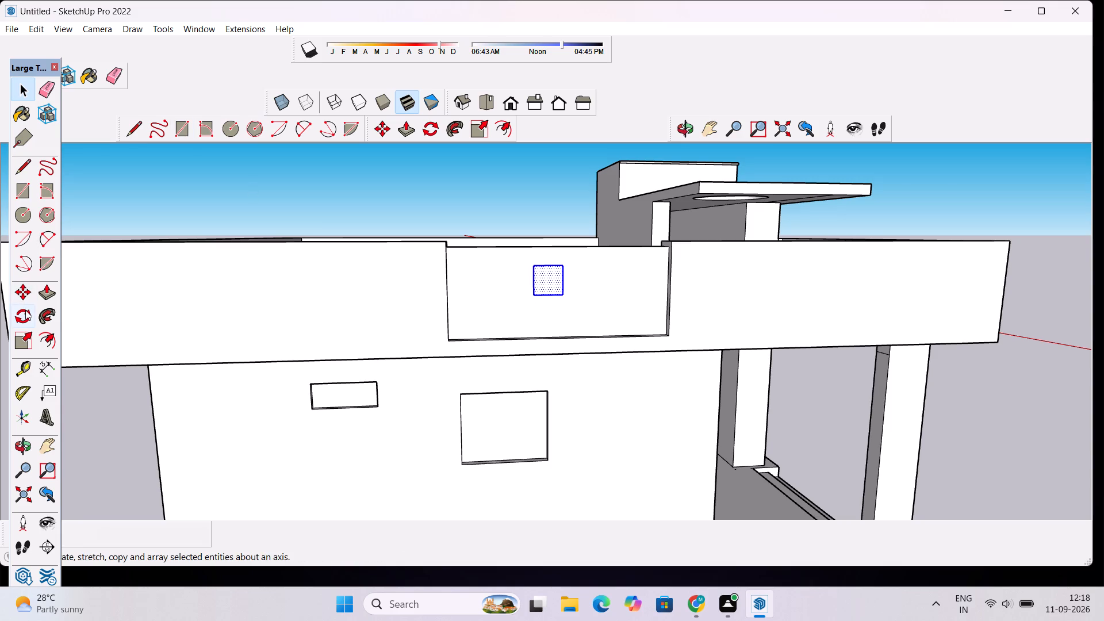
{"action": "left_click", "coordinate": [25, 310]}
{"action": "left_click", "coordinate": [563, 264]}
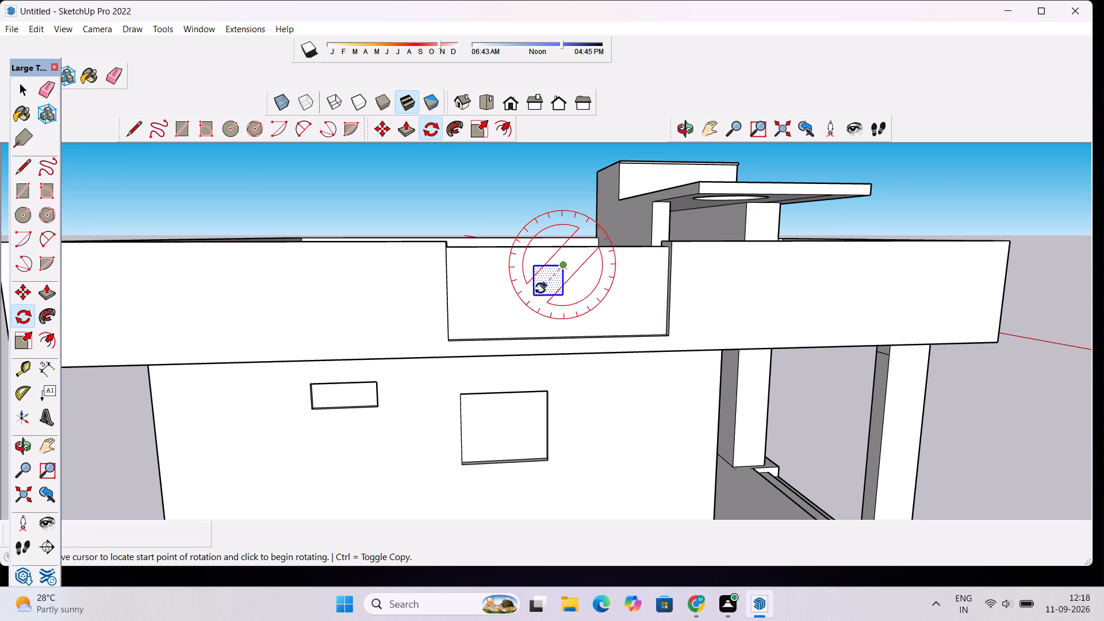
{"action": "left_click", "coordinate": [535, 293]}
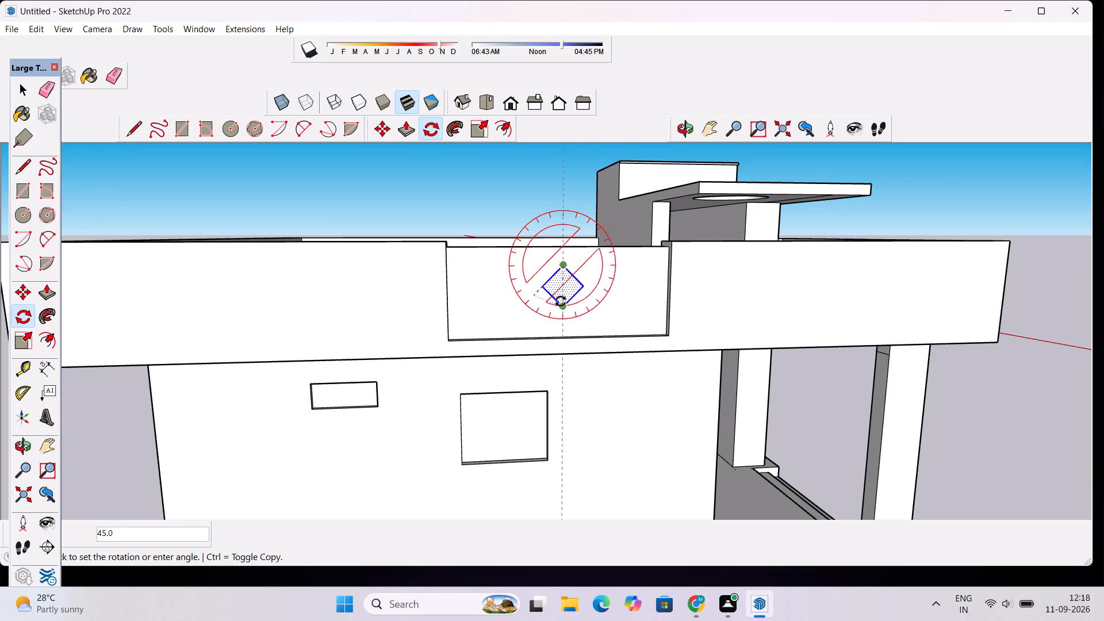
{"action": "left_click", "coordinate": [561, 301]}
{"action": "key", "text": "space"}
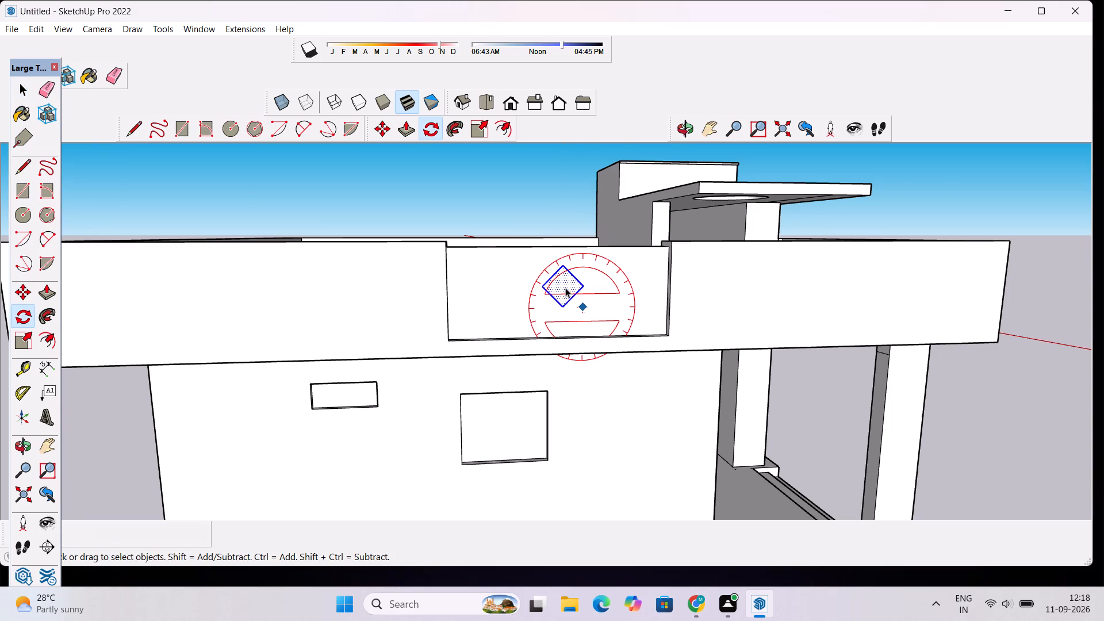
Copy the diamond along the parapet panel, once about 1' 10 9/16" towards the porch end and once to the original's other side.
{"action": "key", "text": "m"}
{"action": "left_click", "coordinate": [581, 288]}
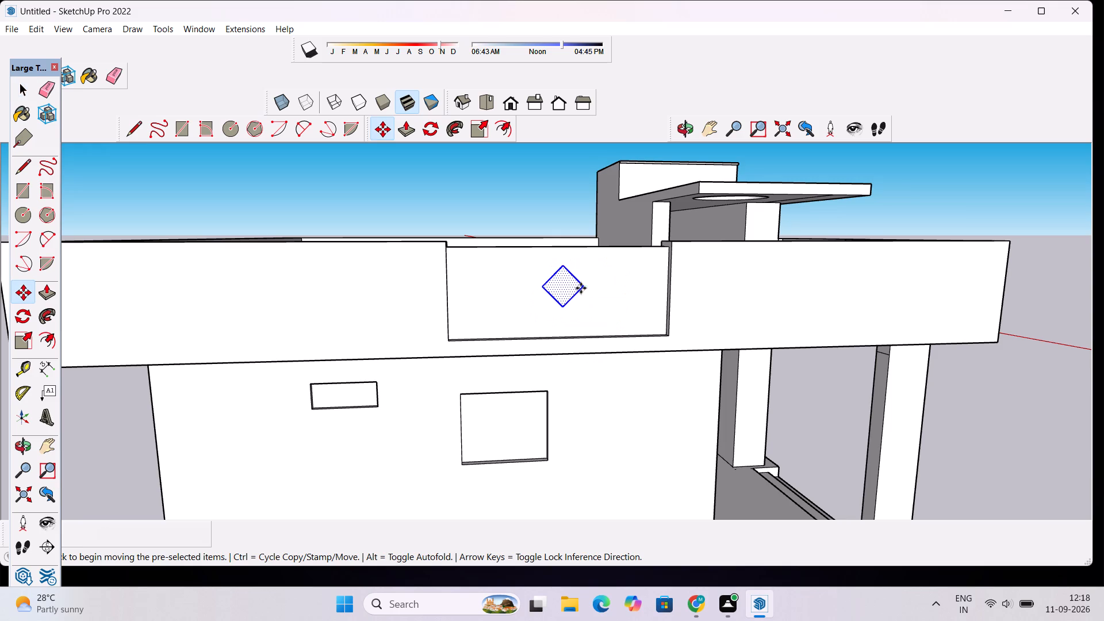
{"action": "left_click", "coordinate": [641, 291]}
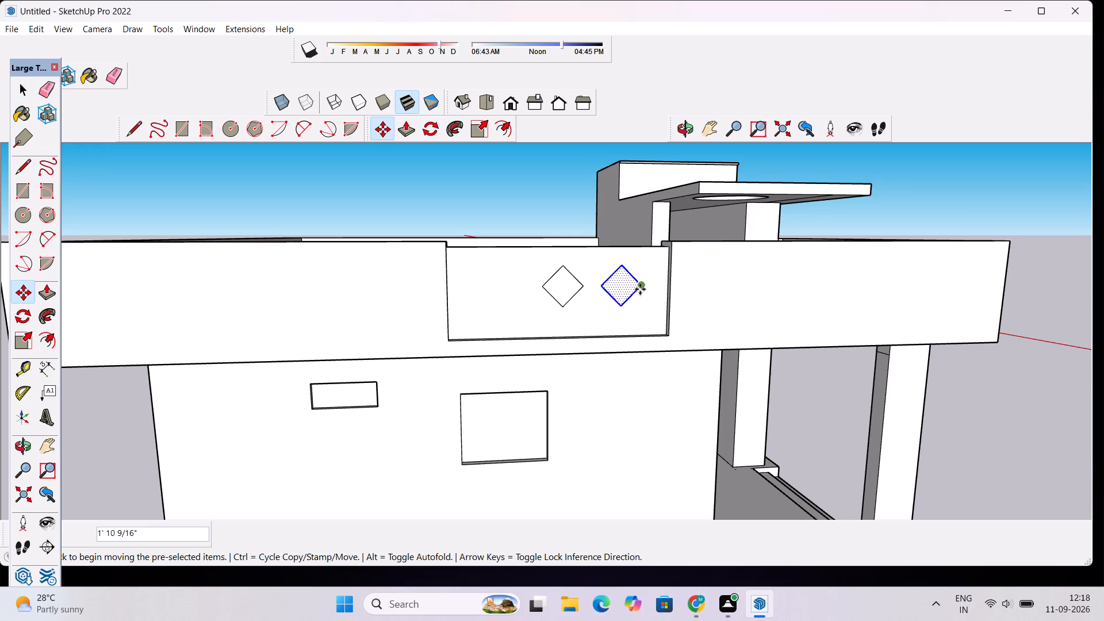
{"action": "left_click", "coordinate": [640, 286]}
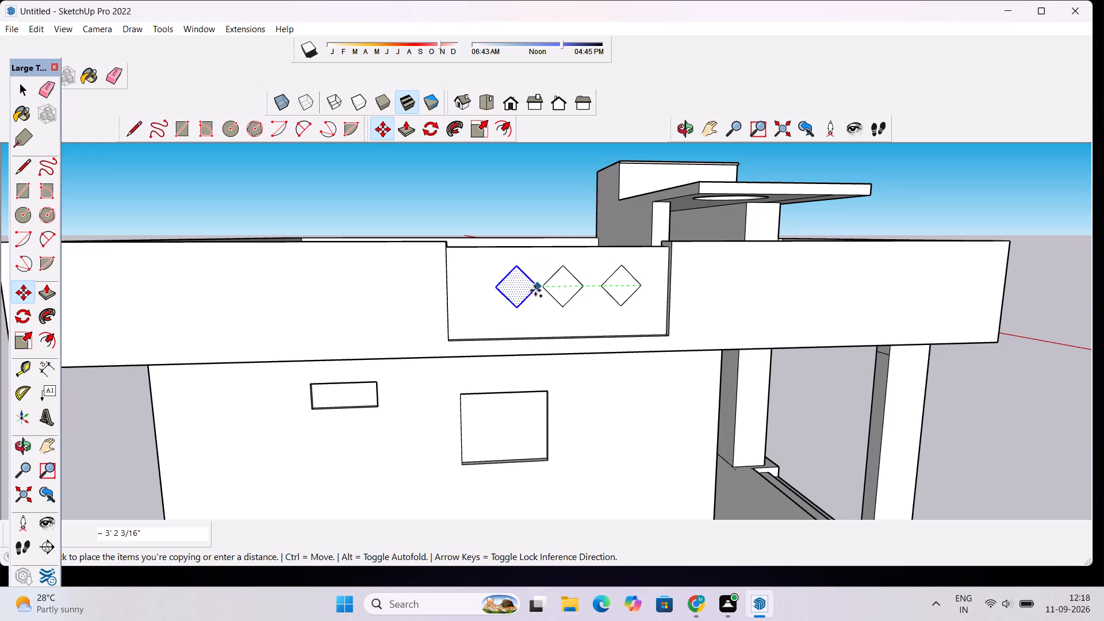
{"action": "left_click", "coordinate": [531, 292]}
Examine the row of diamonds on the side parapet and the circles on the front parapet.
{"action": "scroll", "coordinate": [555, 277], "scroll_direction": "down", "scroll_amount": 6}
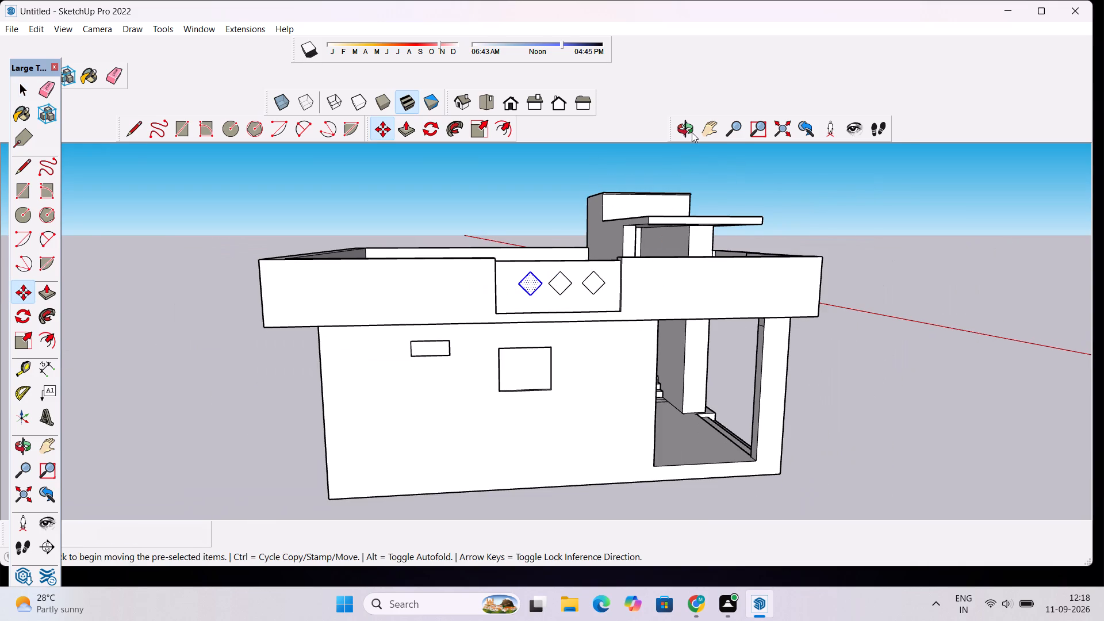
{"action": "left_click", "coordinate": [692, 132]}
{"action": "left_click_drag", "start_coordinate": [785, 255], "coordinate": [583, 278]}
{"action": "left_click_drag", "start_coordinate": [435, 333], "coordinate": [581, 314]}
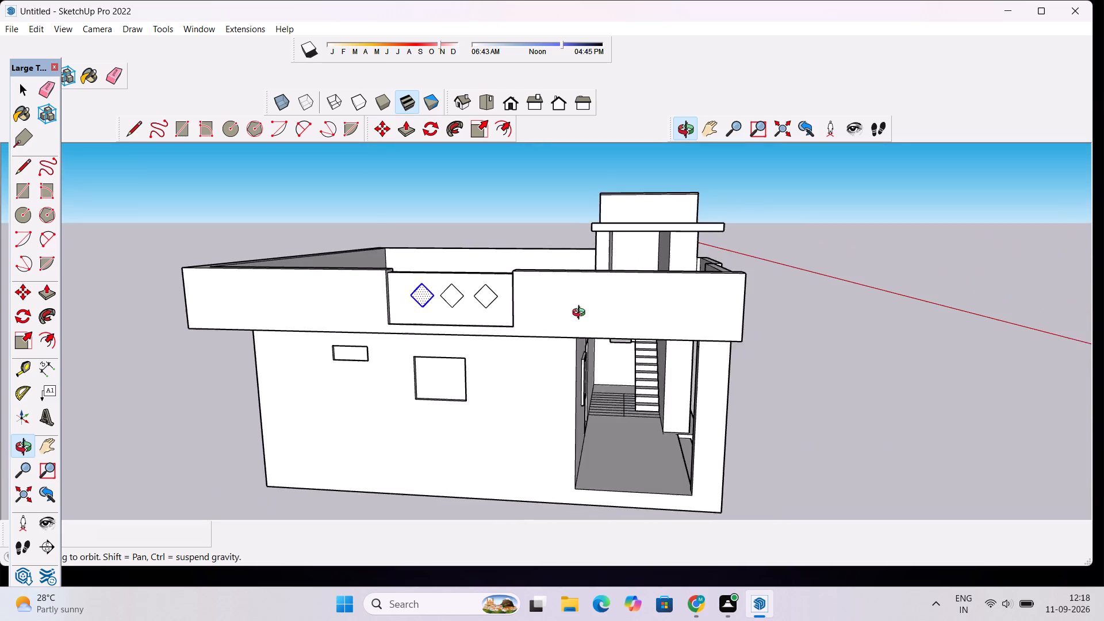
{"action": "left_click_drag", "start_coordinate": [581, 314], "coordinate": [593, 313]}
{"action": "scroll", "coordinate": [532, 338], "scroll_direction": "up", "scroll_amount": 5}
{"action": "scroll", "coordinate": [532, 338], "scroll_direction": "down", "scroll_amount": 7}
{"action": "left_click_drag", "start_coordinate": [648, 338], "coordinate": [425, 319]}
{"action": "scroll", "coordinate": [446, 306], "scroll_direction": "up", "scroll_amount": 2}
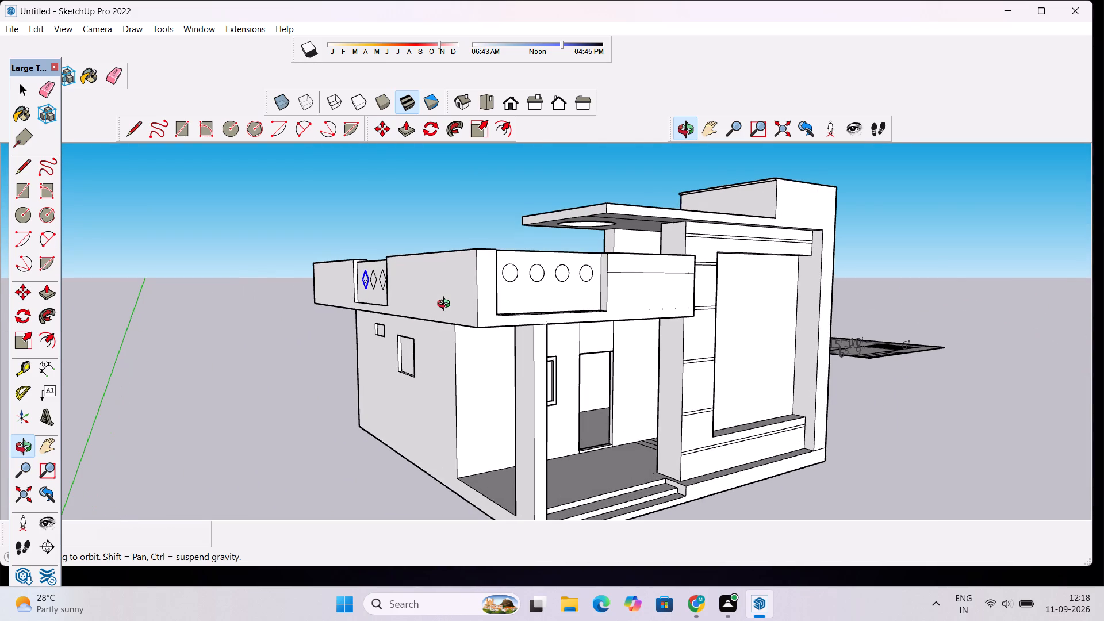
{"action": "scroll", "coordinate": [419, 300], "scroll_direction": "up", "scroll_amount": 3}
{"action": "left_click_drag", "start_coordinate": [388, 302], "coordinate": [578, 285]}
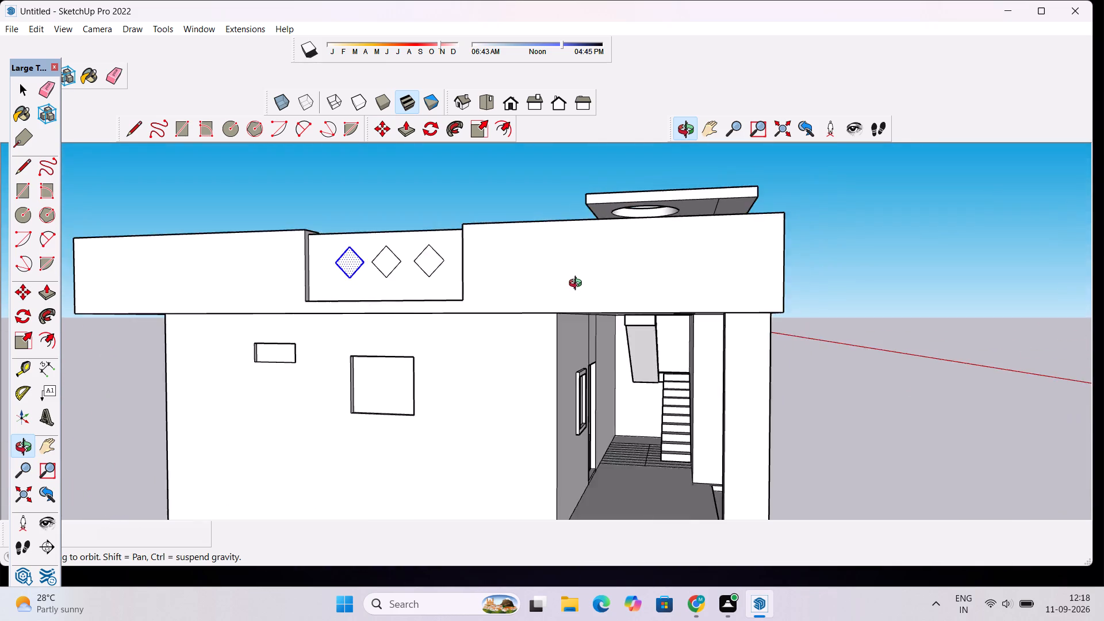
{"action": "left_click_drag", "start_coordinate": [578, 285], "coordinate": [628, 311]}
{"action": "scroll", "coordinate": [630, 310], "scroll_direction": "down", "scroll_amount": 1}
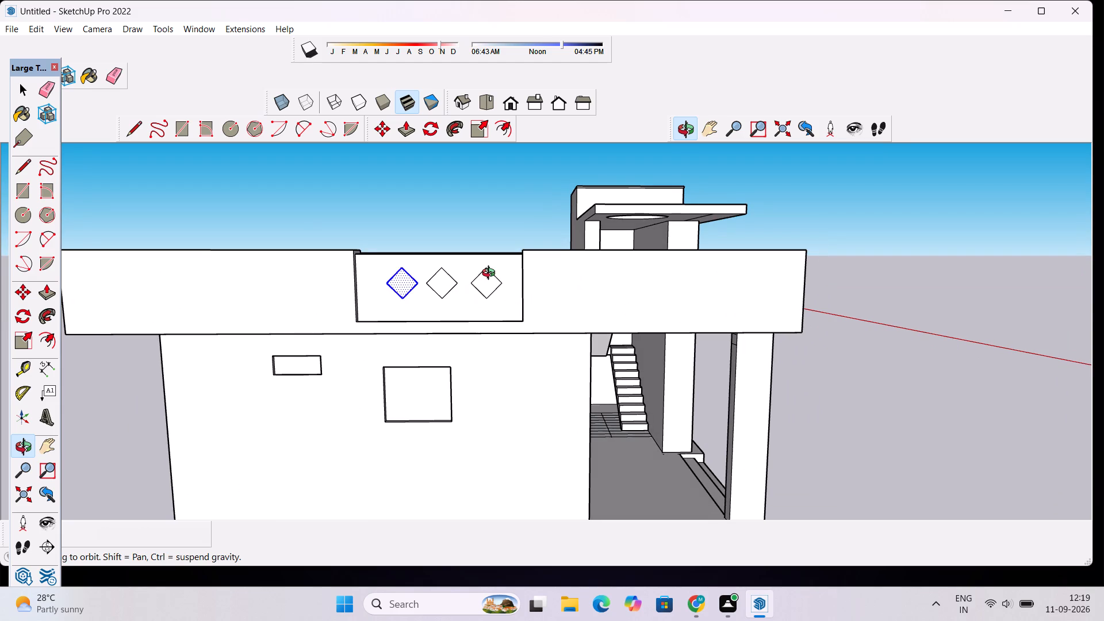
{"action": "scroll", "coordinate": [492, 274], "scroll_direction": "down", "scroll_amount": 2}
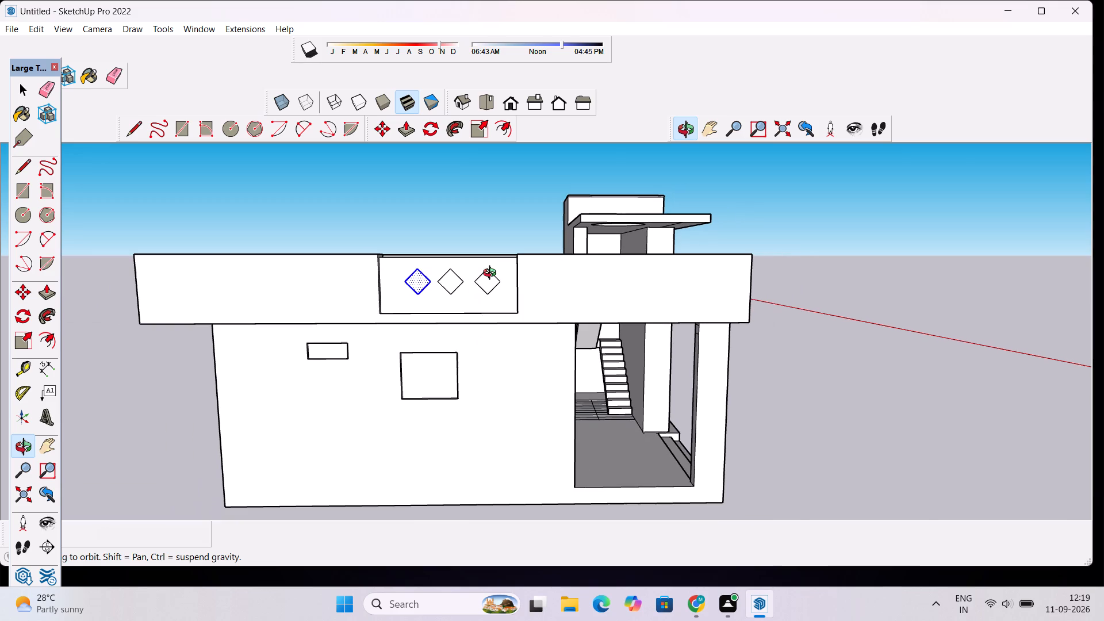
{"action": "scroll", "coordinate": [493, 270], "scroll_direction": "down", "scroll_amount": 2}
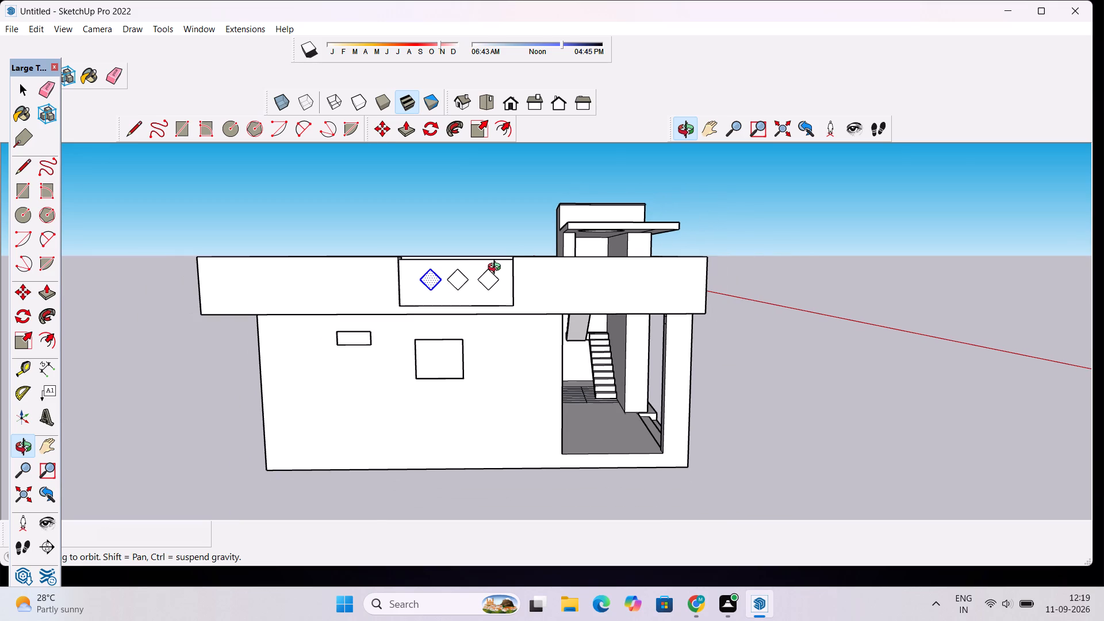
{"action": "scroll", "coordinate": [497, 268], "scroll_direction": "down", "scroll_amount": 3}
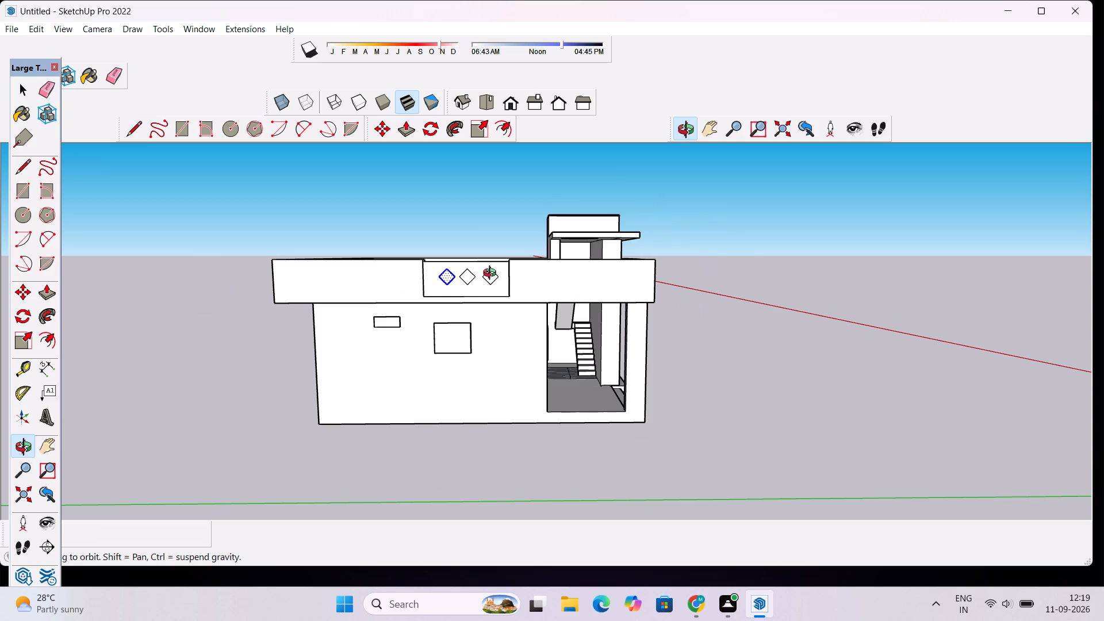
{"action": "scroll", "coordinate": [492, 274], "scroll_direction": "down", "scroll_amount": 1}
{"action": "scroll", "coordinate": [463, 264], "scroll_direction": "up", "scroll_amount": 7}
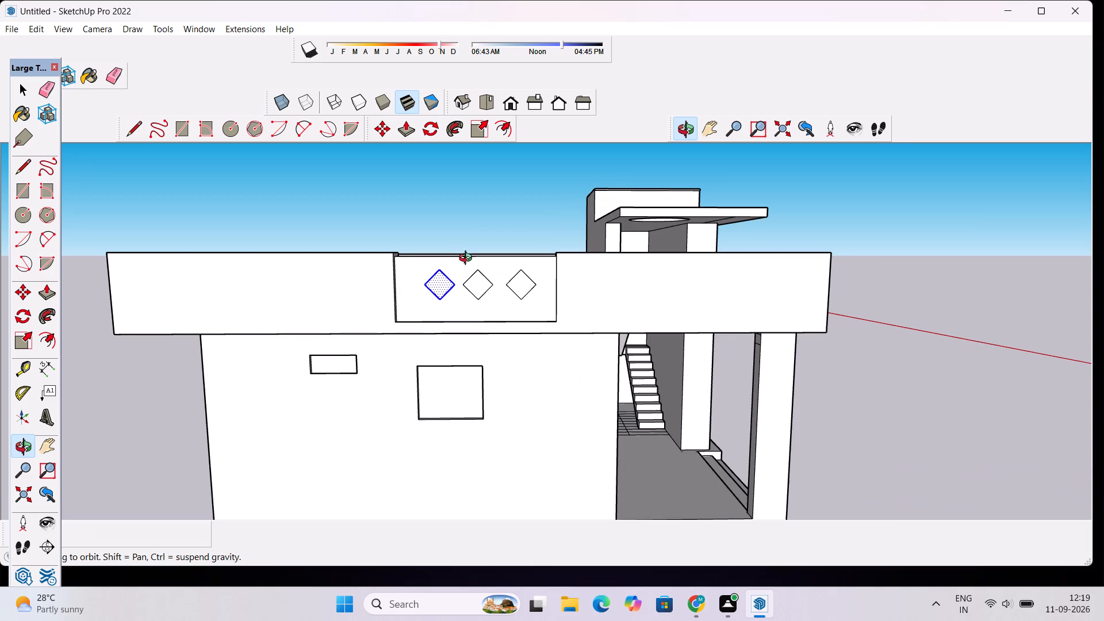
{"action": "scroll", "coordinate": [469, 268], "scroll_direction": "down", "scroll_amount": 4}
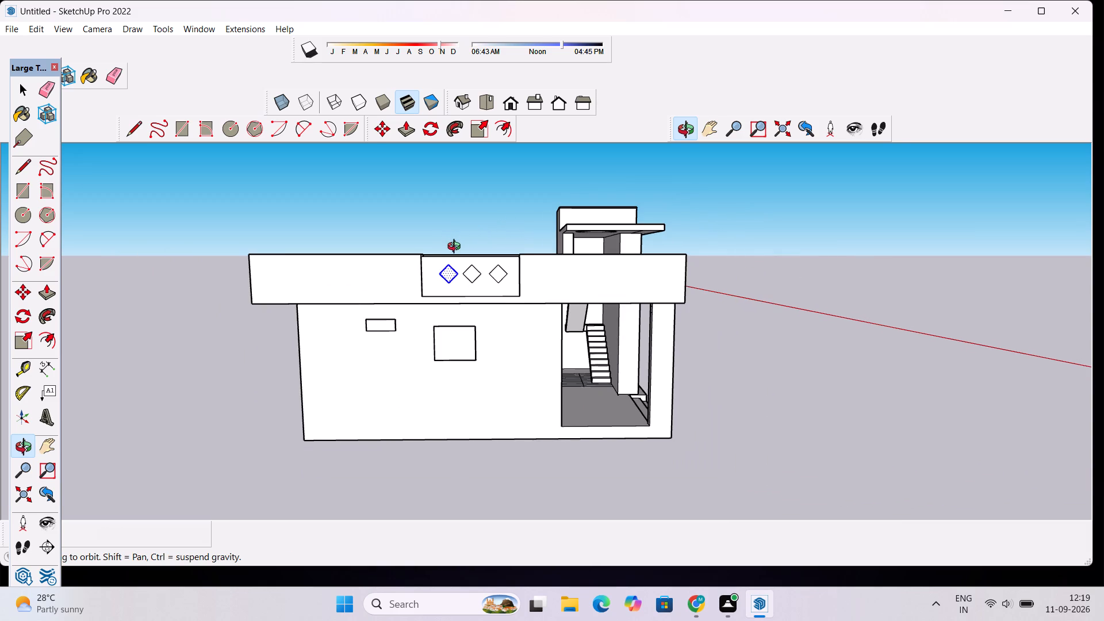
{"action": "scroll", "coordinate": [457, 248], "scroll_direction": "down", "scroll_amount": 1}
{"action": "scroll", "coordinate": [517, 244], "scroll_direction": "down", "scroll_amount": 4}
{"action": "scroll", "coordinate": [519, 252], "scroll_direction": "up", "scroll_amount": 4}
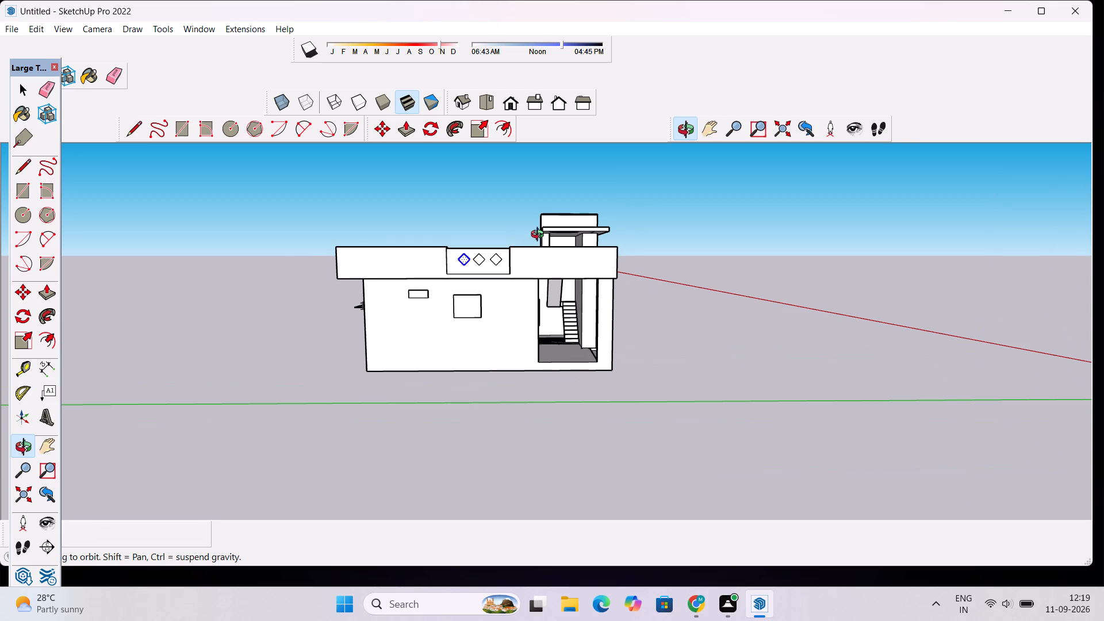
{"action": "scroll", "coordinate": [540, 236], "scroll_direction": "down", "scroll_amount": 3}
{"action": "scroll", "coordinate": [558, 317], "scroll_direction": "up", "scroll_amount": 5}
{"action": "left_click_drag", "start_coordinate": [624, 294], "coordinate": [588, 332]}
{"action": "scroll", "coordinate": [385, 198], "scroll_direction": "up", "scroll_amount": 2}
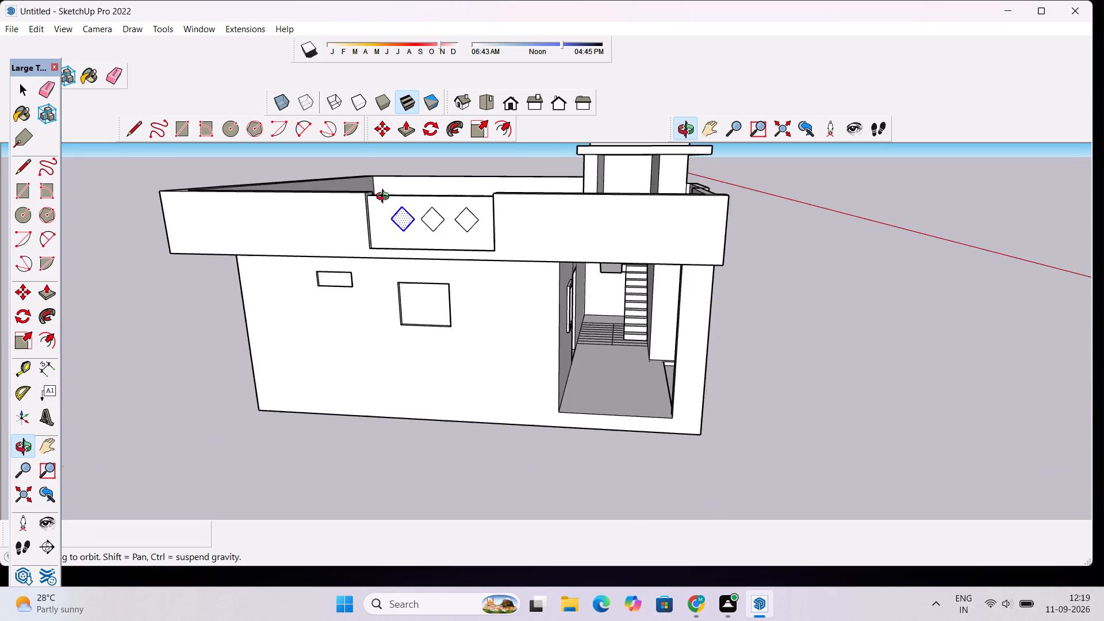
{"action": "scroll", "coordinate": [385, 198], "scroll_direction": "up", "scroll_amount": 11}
Recess each of the three diamonds on the side parapet panel 2" with Push/Pull.
{"action": "key", "text": "space"}
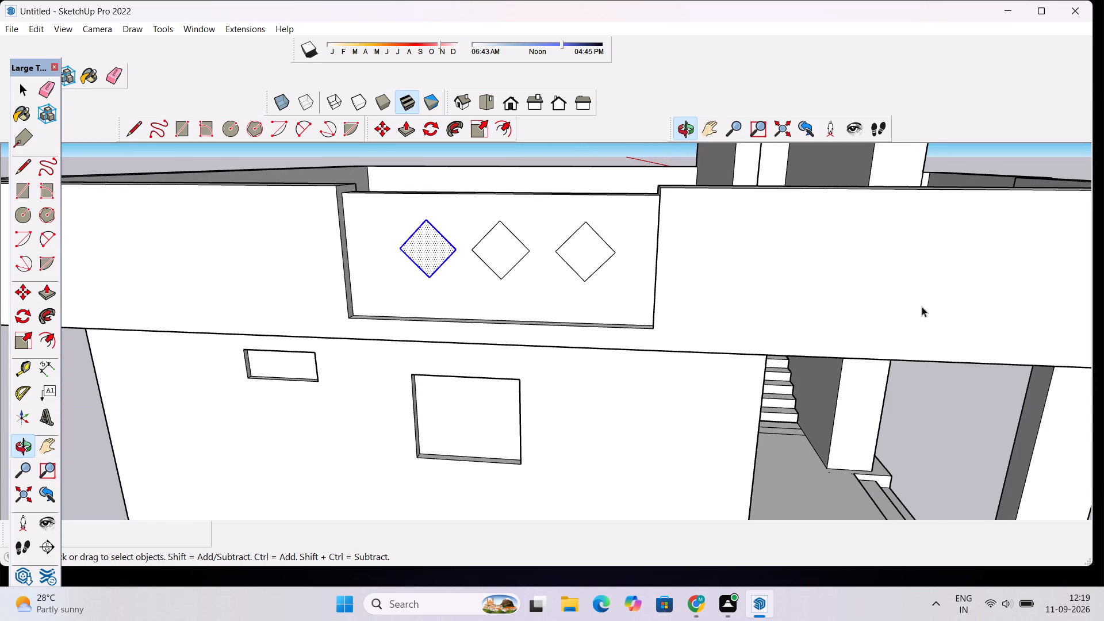
{"action": "scroll", "coordinate": [922, 308], "scroll_direction": "down", "scroll_amount": 4}
{"action": "left_click", "coordinate": [1017, 169]}
{"action": "scroll", "coordinate": [1008, 213], "scroll_direction": "down", "scroll_amount": 7}
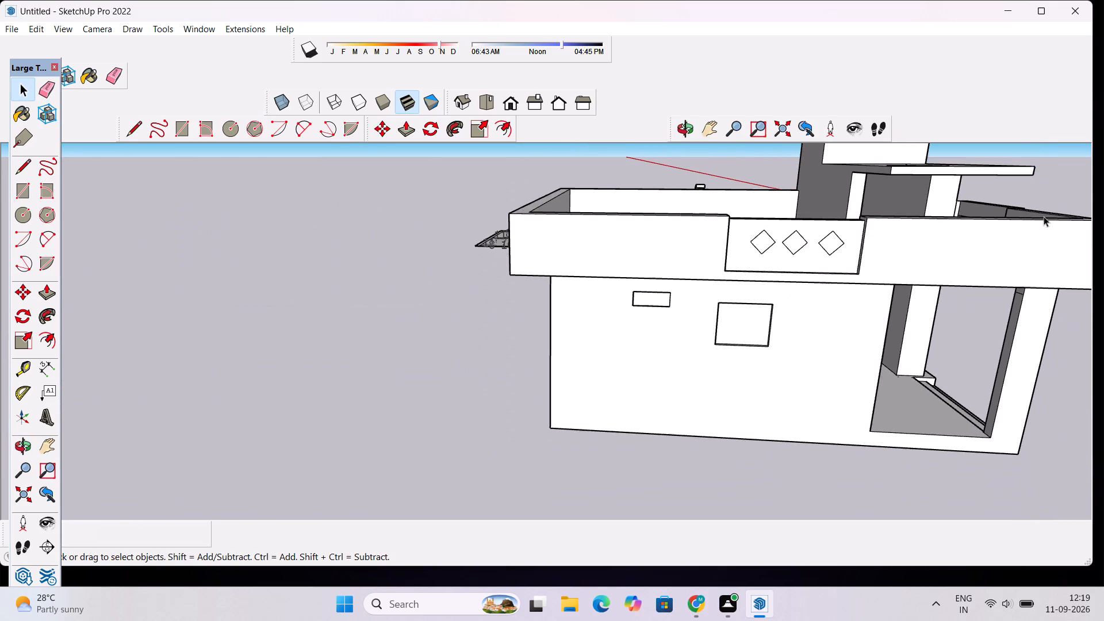
{"action": "scroll", "coordinate": [994, 198], "scroll_direction": "down", "scroll_amount": 1}
{"action": "scroll", "coordinate": [812, 232], "scroll_direction": "up", "scroll_amount": 12}
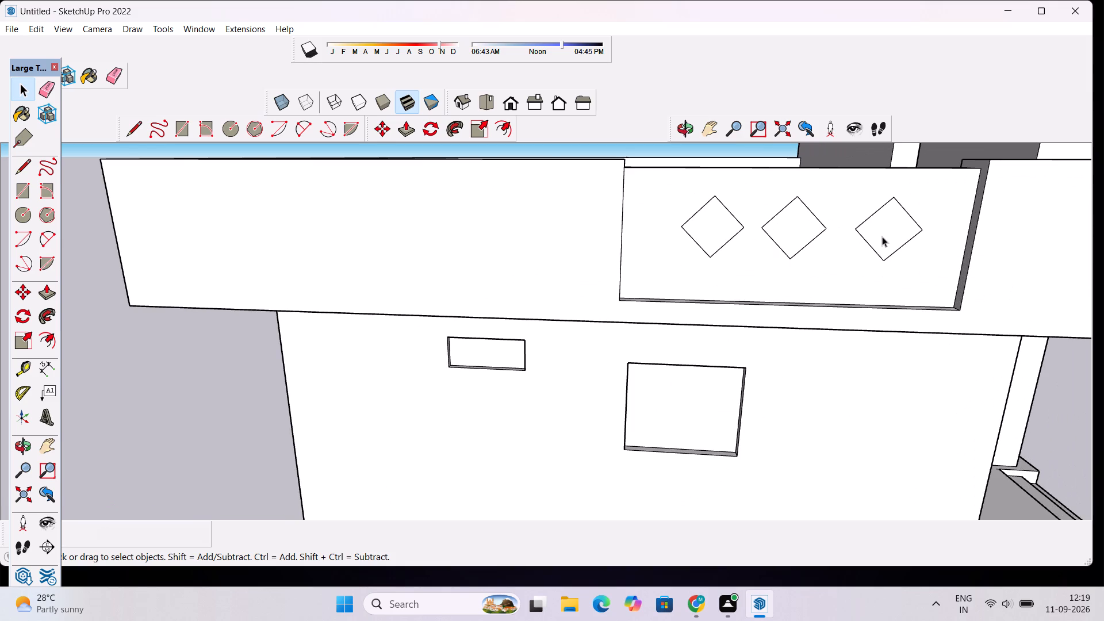
{"action": "left_click", "coordinate": [882, 236]}
{"action": "key", "text": "p"}
{"action": "left_click", "coordinate": [882, 236]}
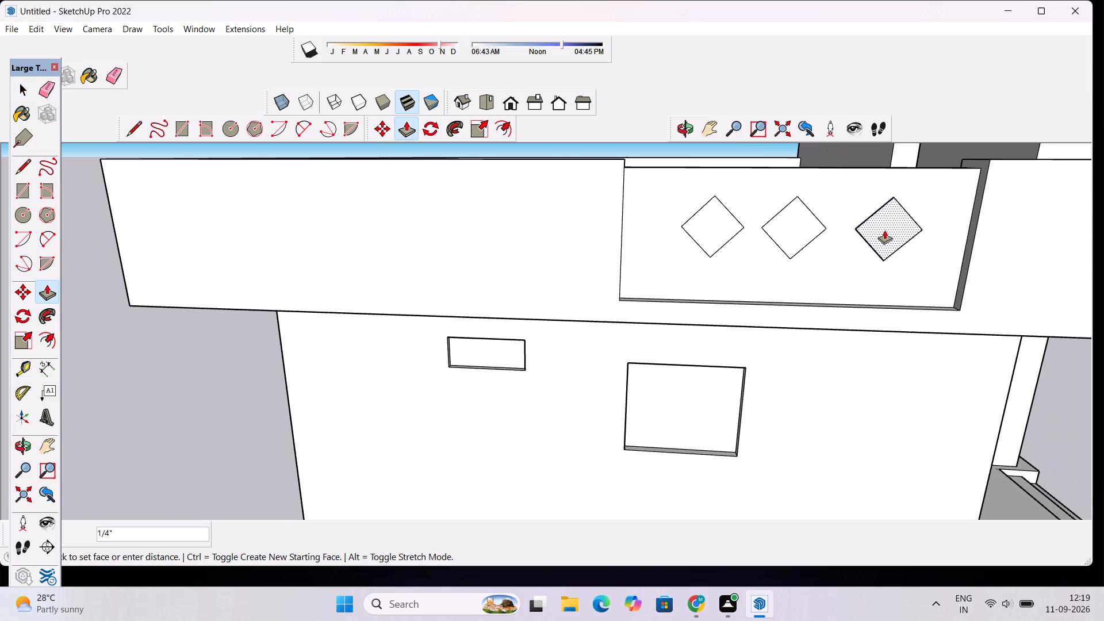
{"action": "type", "text": "2\""}
{"action": "key", "text": "Return"}
{"action": "scroll", "coordinate": [884, 230], "scroll_direction": "up", "scroll_amount": 1}
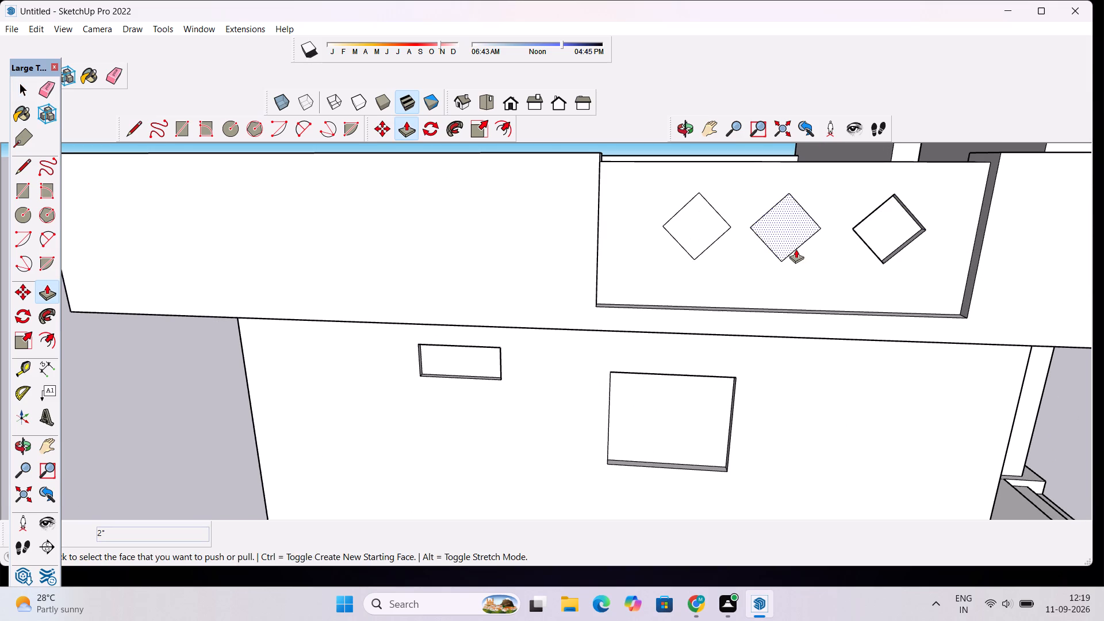
{"action": "left_click", "coordinate": [797, 226]}
{"action": "type", "text": "2\""}
{"action": "key", "text": "Return"}
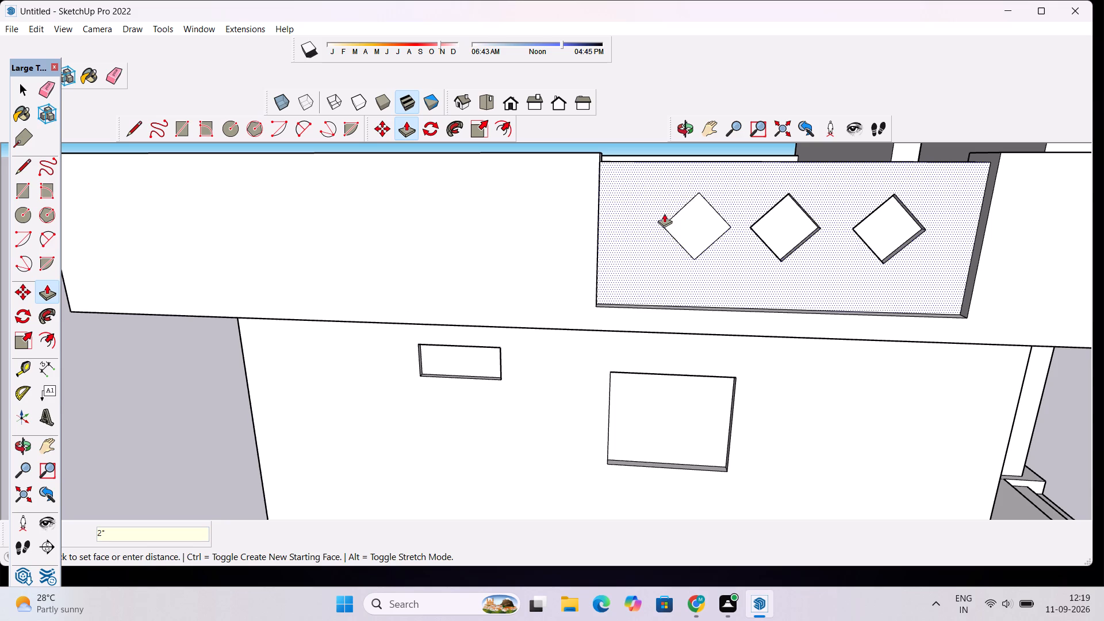
{"action": "left_click", "coordinate": [684, 217]}
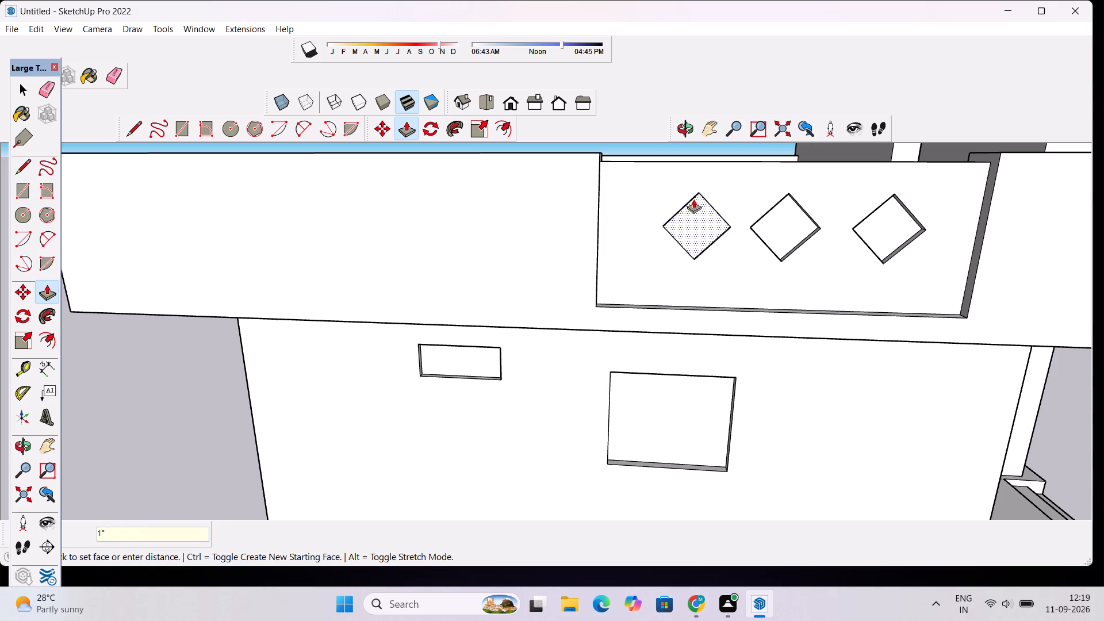
{"action": "type", "text": "2\""}
{"action": "key", "text": "Return"}
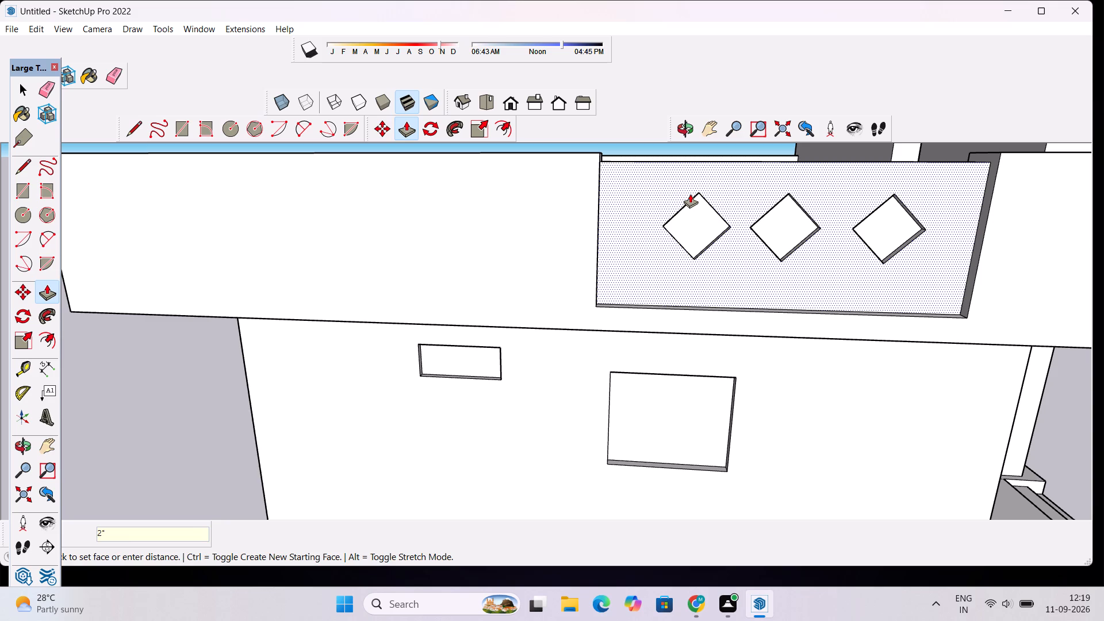
Examine the recessed diamonds, the front parapet and the porch front from several angles.
{"action": "scroll", "coordinate": [655, 285], "scroll_direction": "down", "scroll_amount": 10}
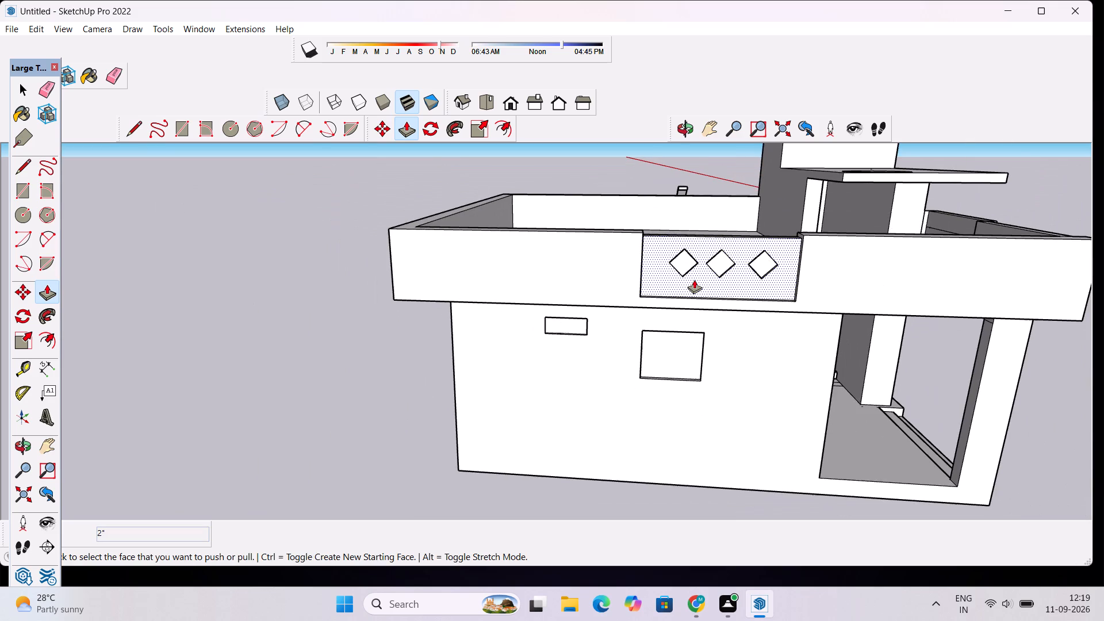
{"action": "key", "text": "space"}
{"action": "left_click", "coordinate": [680, 131]}
{"action": "left_click_drag", "start_coordinate": [767, 243], "coordinate": [727, 235]}
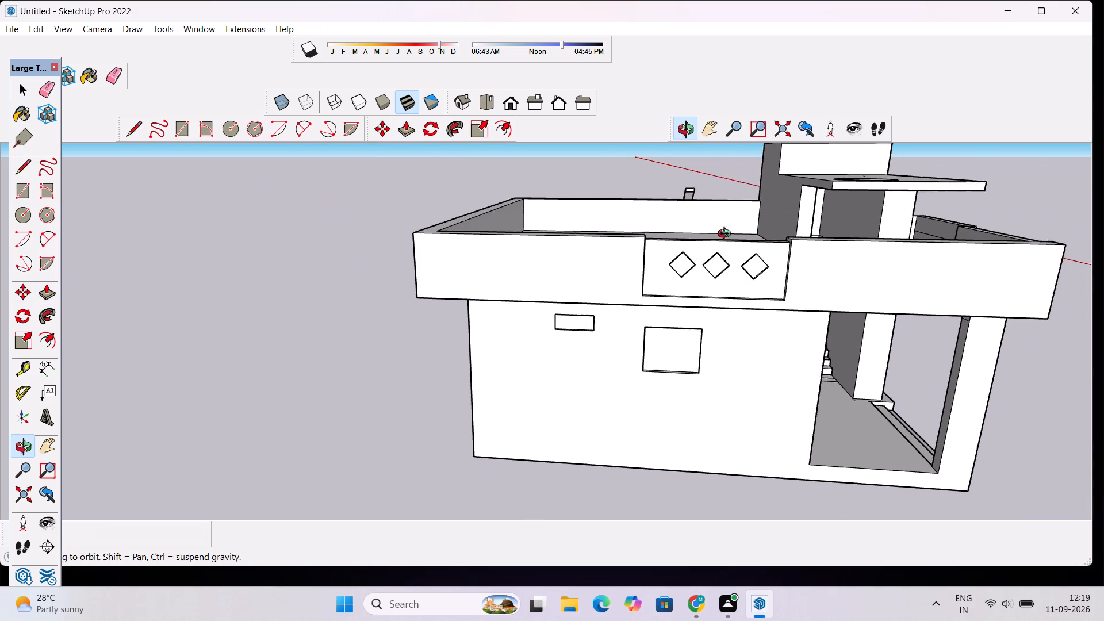
{"action": "left_click_drag", "start_coordinate": [727, 235], "coordinate": [523, 214]}
{"action": "scroll", "coordinate": [557, 227], "scroll_direction": "down", "scroll_amount": 4}
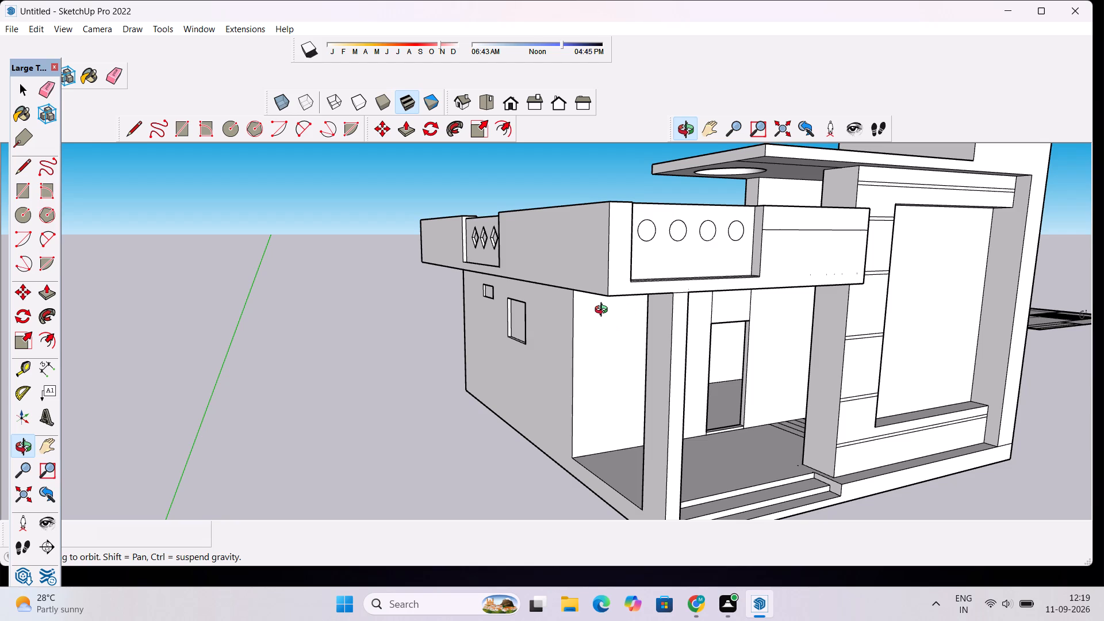
{"action": "scroll", "coordinate": [604, 311], "scroll_direction": "down", "scroll_amount": 4}
{"action": "left_click_drag", "start_coordinate": [788, 293], "coordinate": [729, 287]}
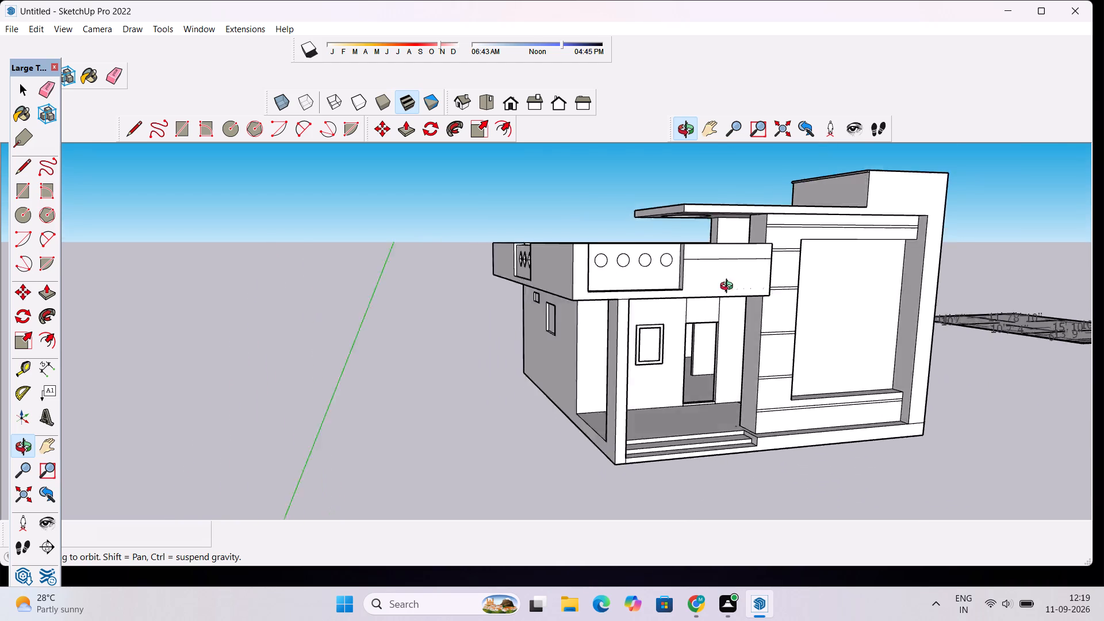
{"action": "left_click_drag", "start_coordinate": [729, 287], "coordinate": [638, 285]}
{"action": "scroll", "coordinate": [668, 273], "scroll_direction": "up", "scroll_amount": 5}
{"action": "left_click_drag", "start_coordinate": [582, 275], "coordinate": [870, 377]}
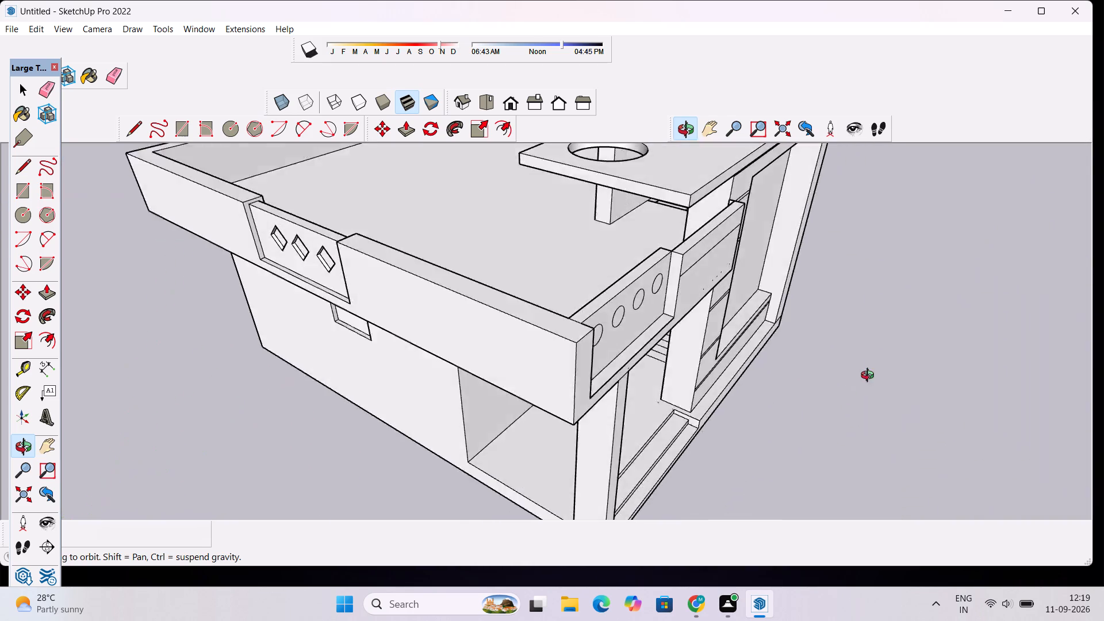
{"action": "left_click_drag", "start_coordinate": [870, 377], "coordinate": [918, 312]}
{"action": "scroll", "coordinate": [668, 261], "scroll_direction": "up", "scroll_amount": 6}
{"action": "scroll", "coordinate": [668, 261], "scroll_direction": "down", "scroll_amount": 8}
{"action": "left_click_drag", "start_coordinate": [908, 318], "coordinate": [891, 318]}
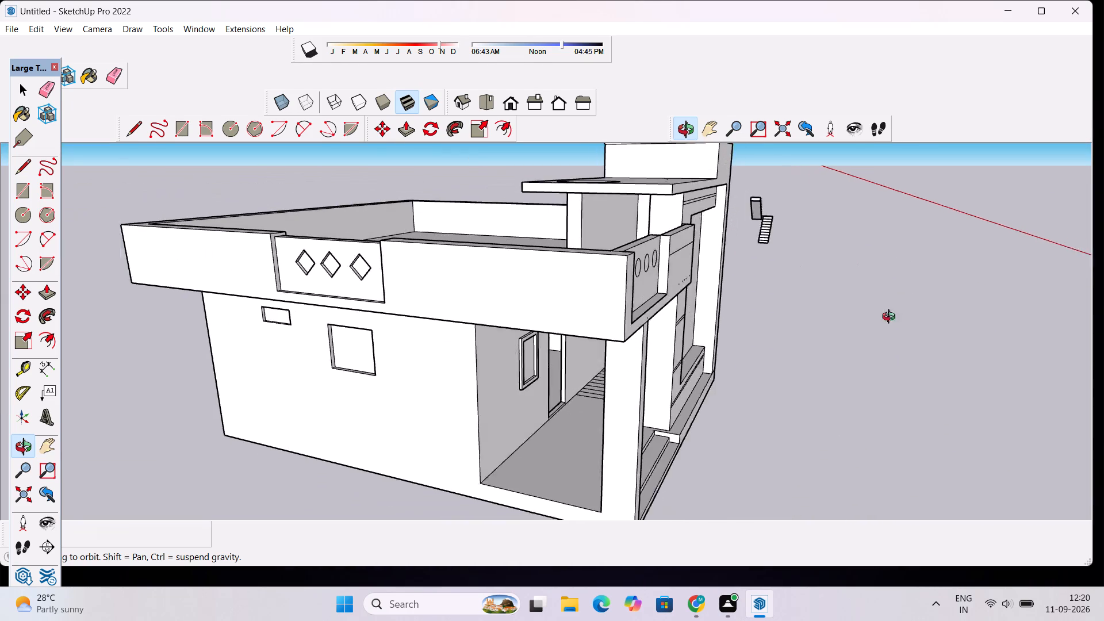
{"action": "left_click_drag", "start_coordinate": [891, 318], "coordinate": [793, 285]}
{"action": "scroll", "coordinate": [767, 256], "scroll_direction": "down", "scroll_amount": 3}
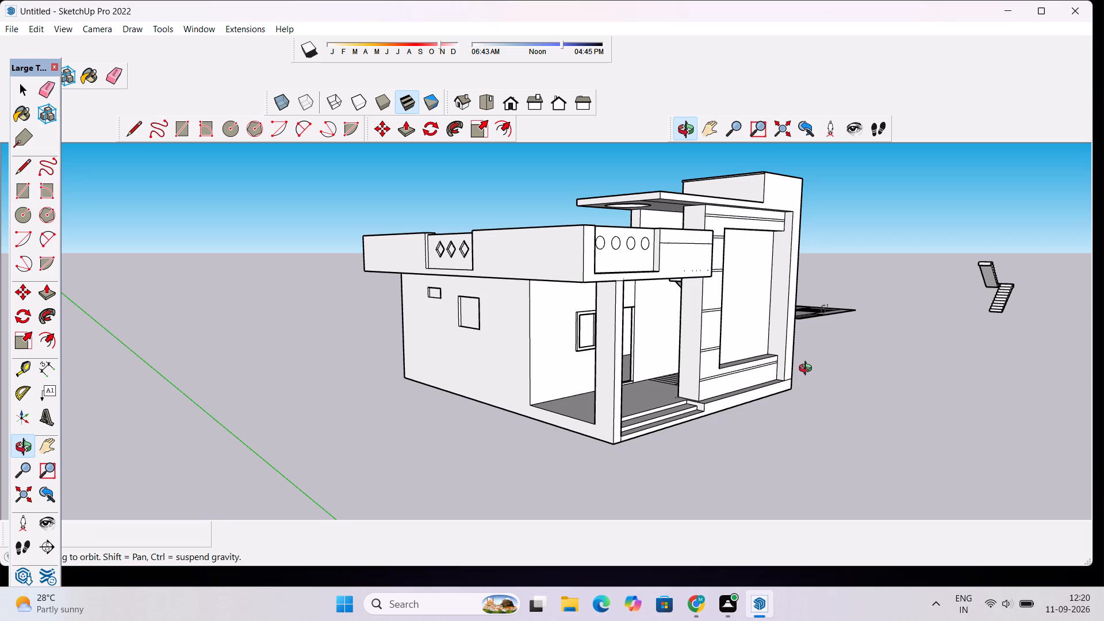
{"action": "scroll", "coordinate": [765, 346], "scroll_direction": "down", "scroll_amount": 2}
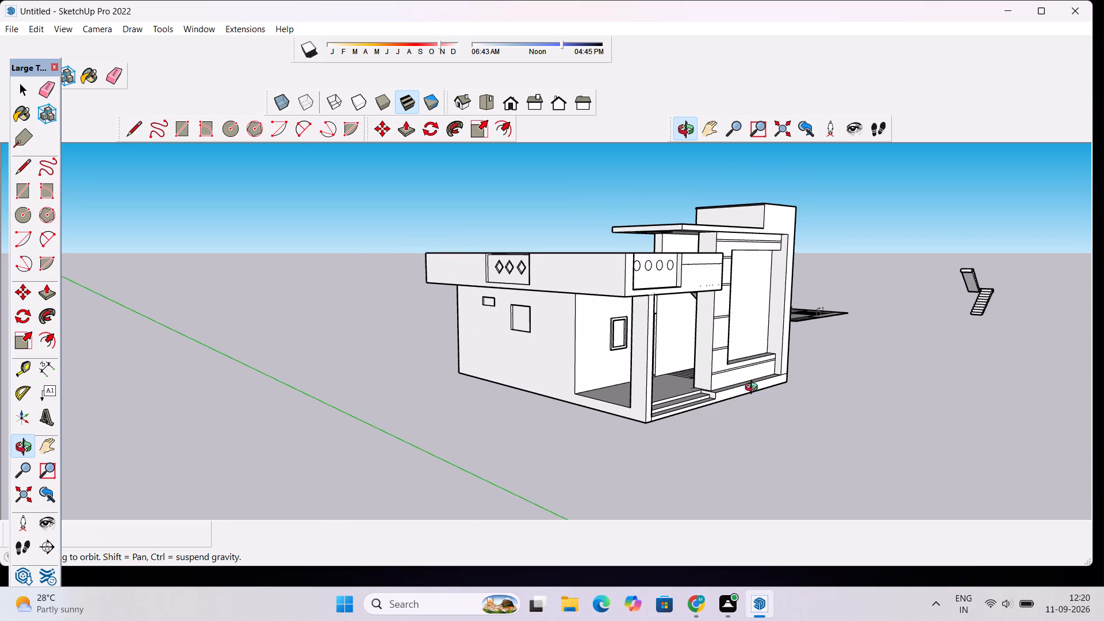
{"action": "scroll", "coordinate": [751, 388], "scroll_direction": "up", "scroll_amount": 6}
{"action": "left_click_drag", "start_coordinate": [719, 402], "coordinate": [630, 413]}
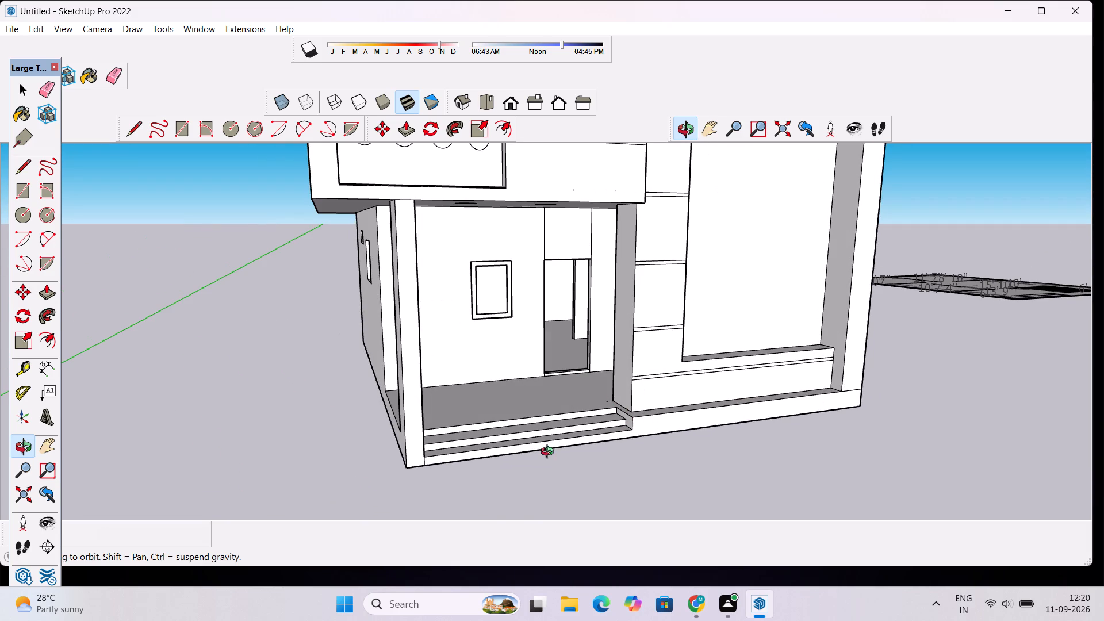
{"action": "scroll", "coordinate": [643, 390], "scroll_direction": "down", "scroll_amount": 6}
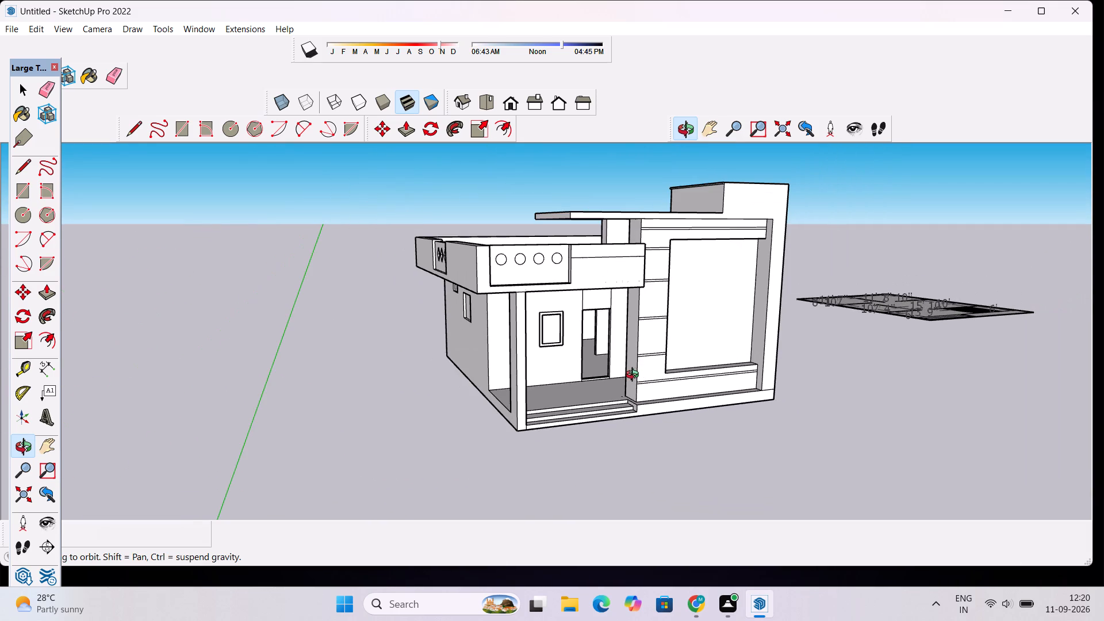
Erase the short seam line where the large front frame's outer upright meets the base.
{"action": "scroll", "coordinate": [635, 376], "scroll_direction": "up", "scroll_amount": 5}
{"action": "left_click_drag", "start_coordinate": [631, 397], "coordinate": [619, 423]}
{"action": "scroll", "coordinate": [618, 409], "scroll_direction": "down", "scroll_amount": 5}
{"action": "scroll", "coordinate": [625, 449], "scroll_direction": "up", "scroll_amount": 5}
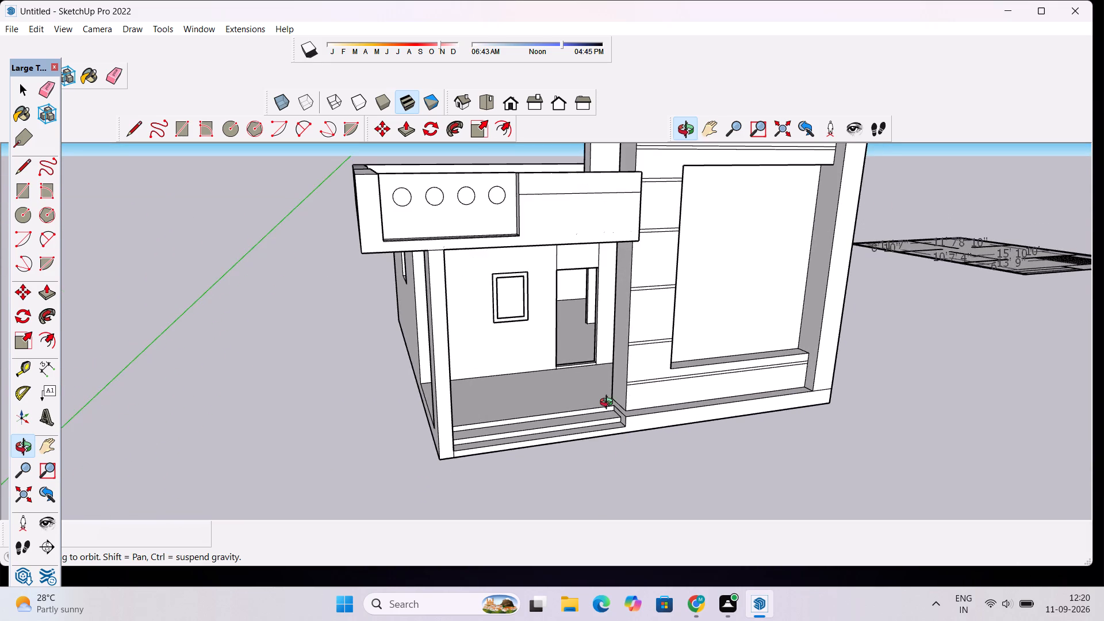
{"action": "left_click_drag", "start_coordinate": [609, 404], "coordinate": [598, 433]}
{"action": "scroll", "coordinate": [580, 448], "scroll_direction": "up", "scroll_amount": 6}
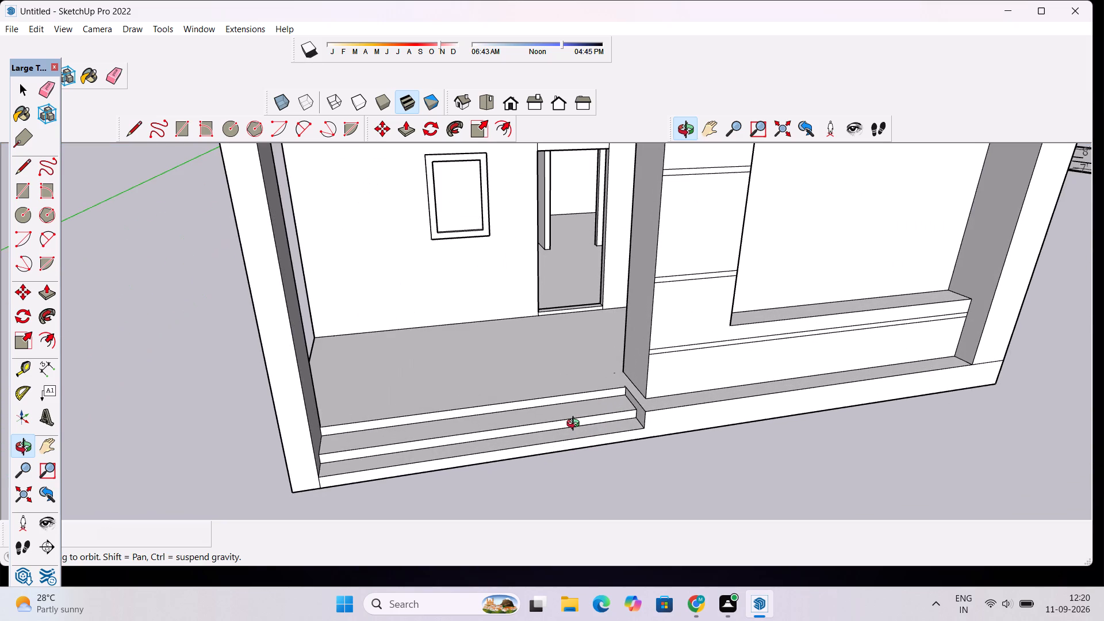
{"action": "scroll", "coordinate": [597, 376], "scroll_direction": "down", "scroll_amount": 4}
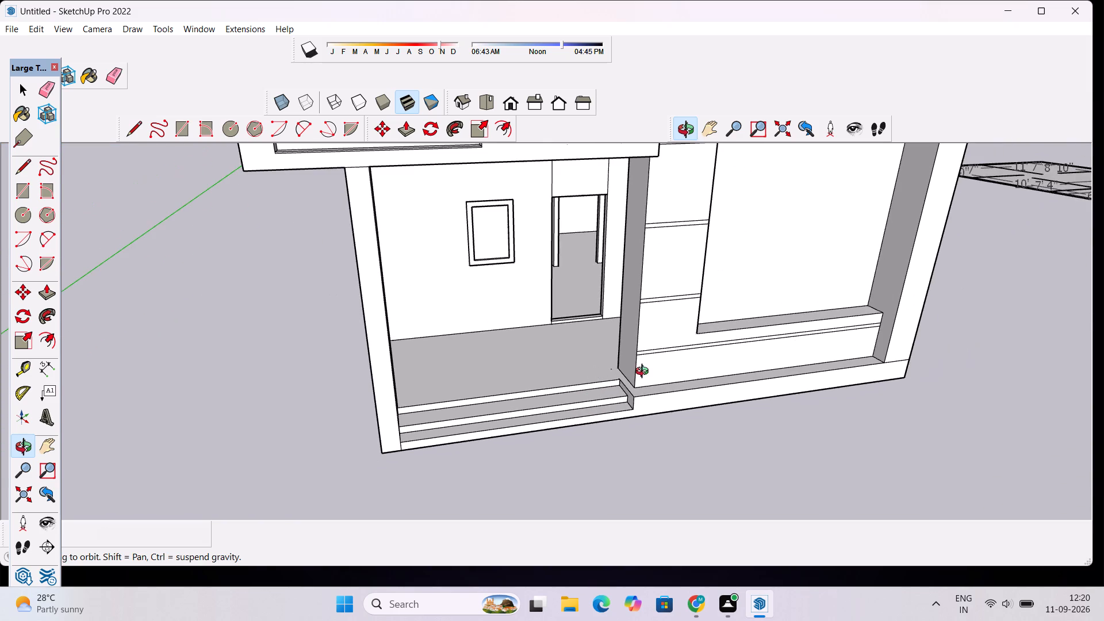
{"action": "left_click_drag", "start_coordinate": [650, 373], "coordinate": [604, 397]}
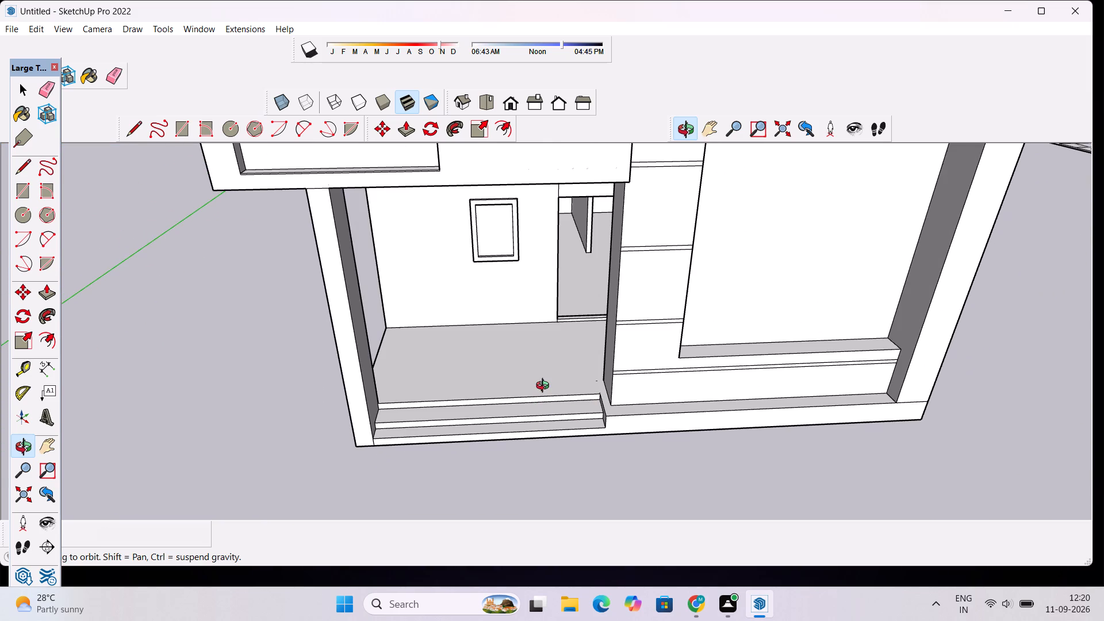
{"action": "scroll", "coordinate": [547, 386], "scroll_direction": "up", "scroll_amount": 3}
{"action": "scroll", "coordinate": [555, 343], "scroll_direction": "down", "scroll_amount": 6}
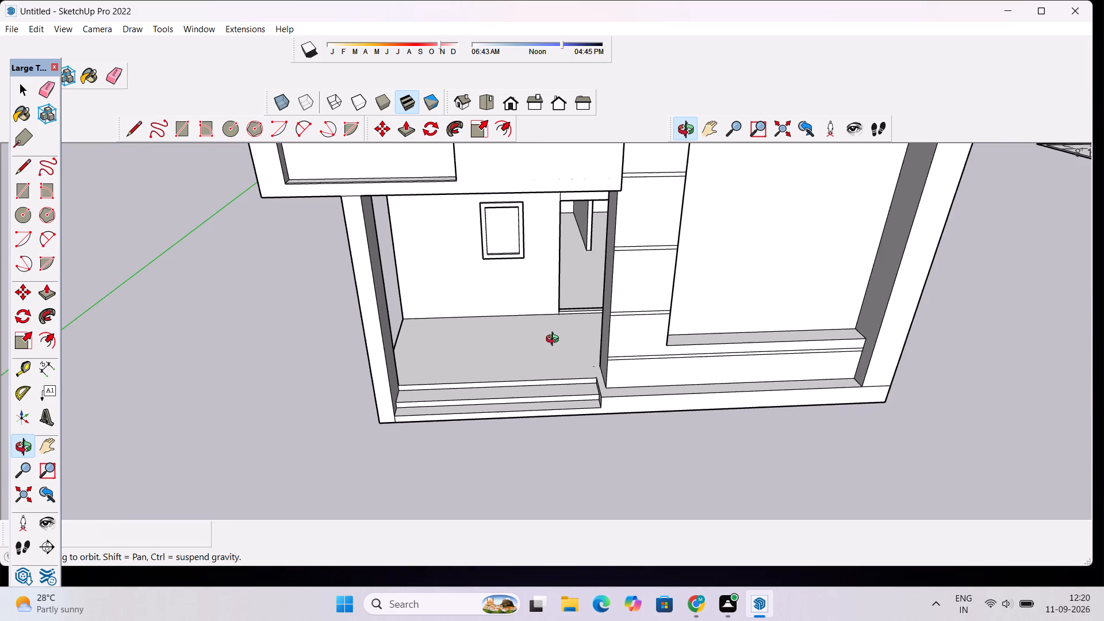
{"action": "scroll", "coordinate": [641, 384], "scroll_direction": "up", "scroll_amount": 6}
{"action": "key", "text": "e"}
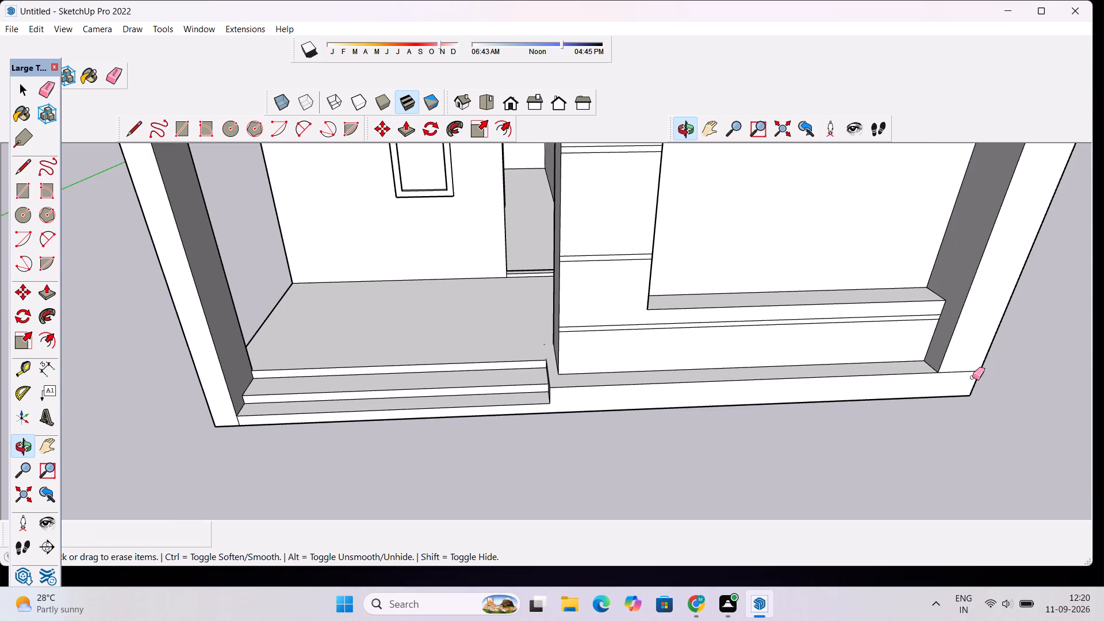
{"action": "left_click_drag", "start_coordinate": [969, 359], "coordinate": [968, 375]}
{"action": "scroll", "coordinate": [766, 338], "scroll_direction": "up", "scroll_amount": 5}
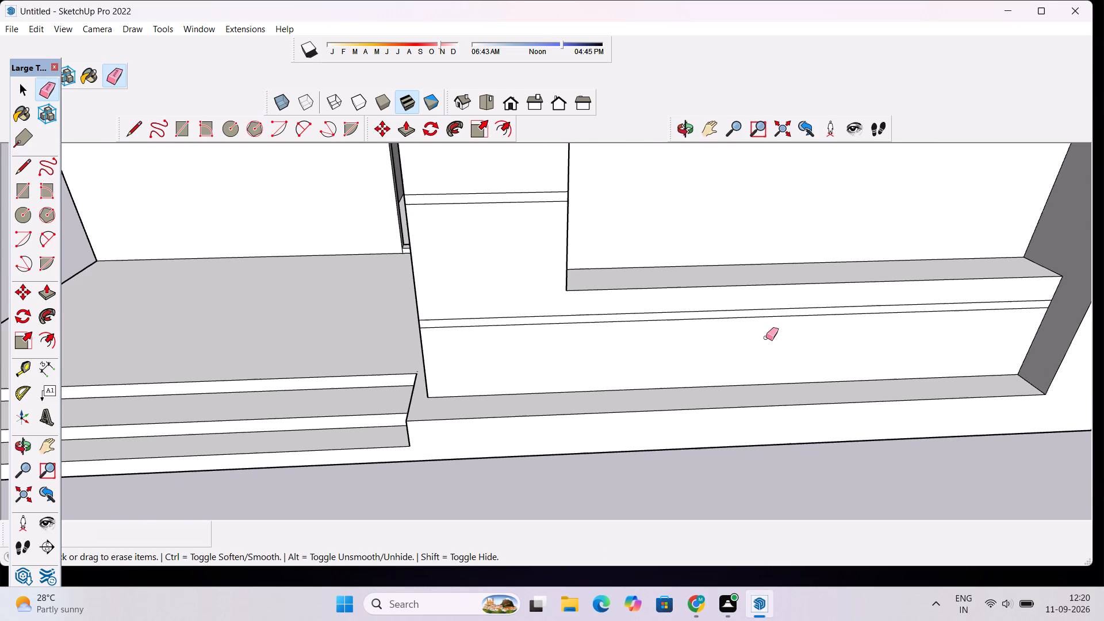
Draw a 9" line across the base ledge beside the porch steps, from the wall corner to the ledge's front edge.
{"action": "scroll", "coordinate": [438, 371], "scroll_direction": "down", "scroll_amount": 4}
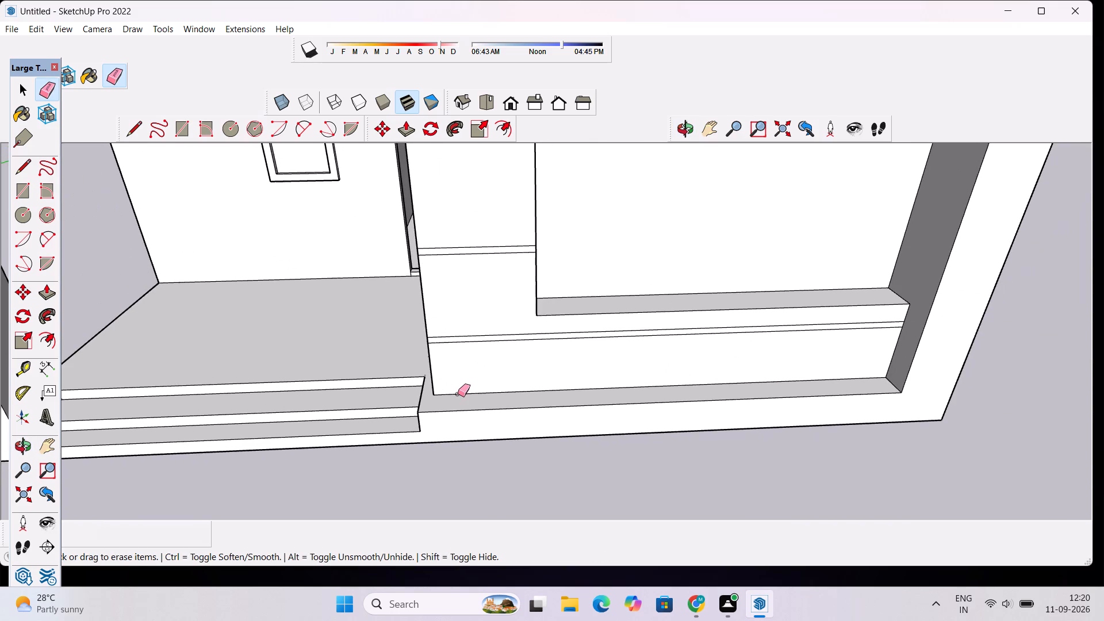
{"action": "scroll", "coordinate": [436, 392], "scroll_direction": "up", "scroll_amount": 6}
{"action": "key", "text": "l"}
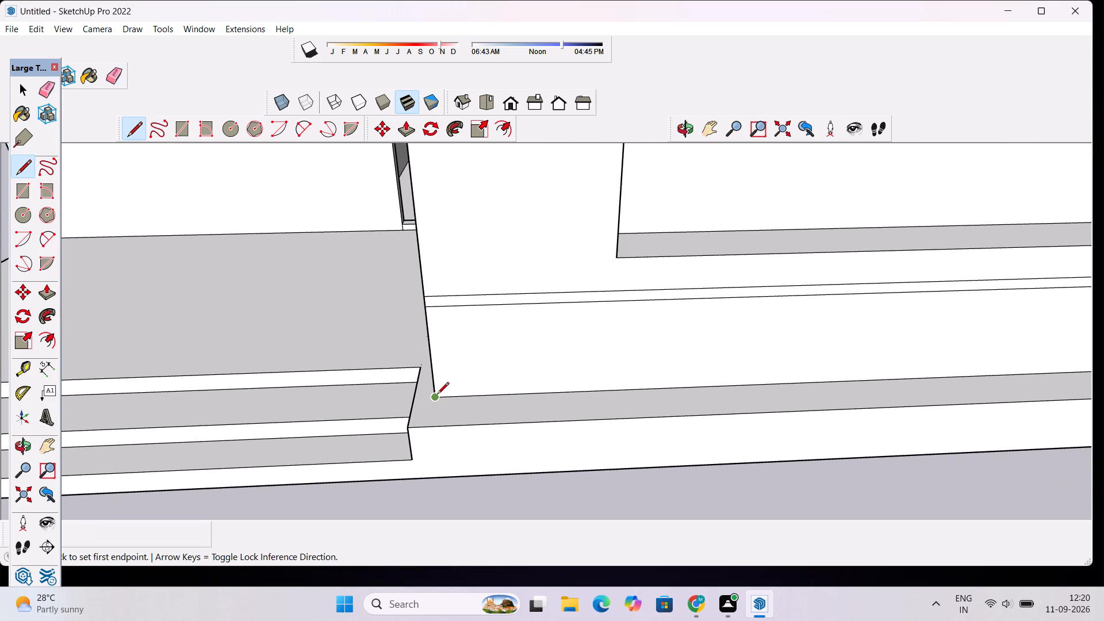
{"action": "left_click", "coordinate": [434, 399]}
{"action": "left_click", "coordinate": [431, 425]}
{"action": "scroll", "coordinate": [431, 425], "scroll_direction": "up", "scroll_amount": 5}
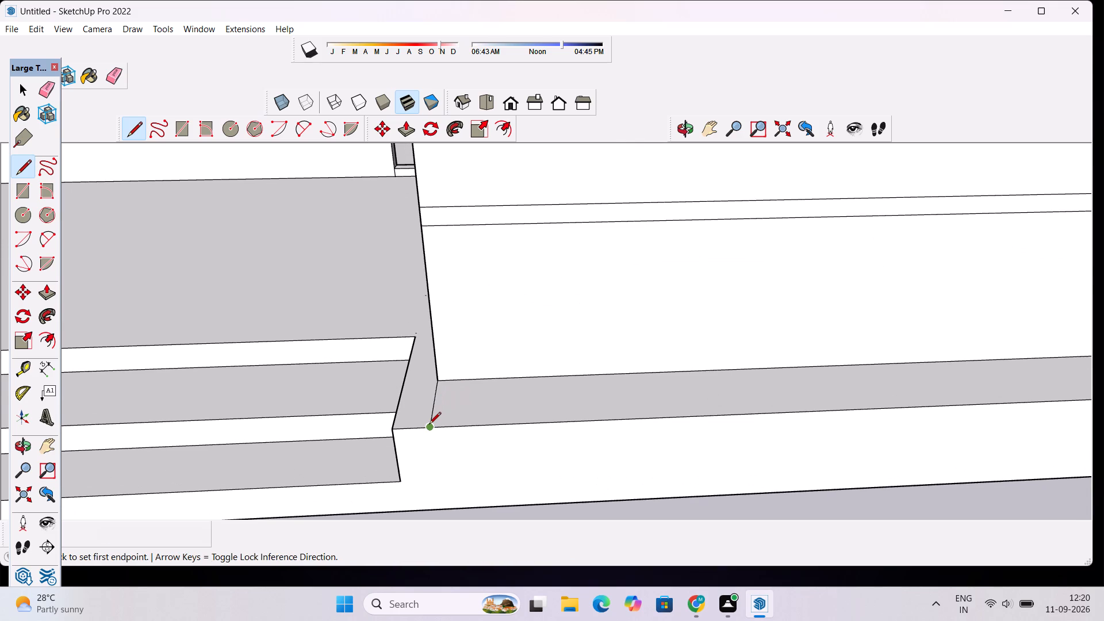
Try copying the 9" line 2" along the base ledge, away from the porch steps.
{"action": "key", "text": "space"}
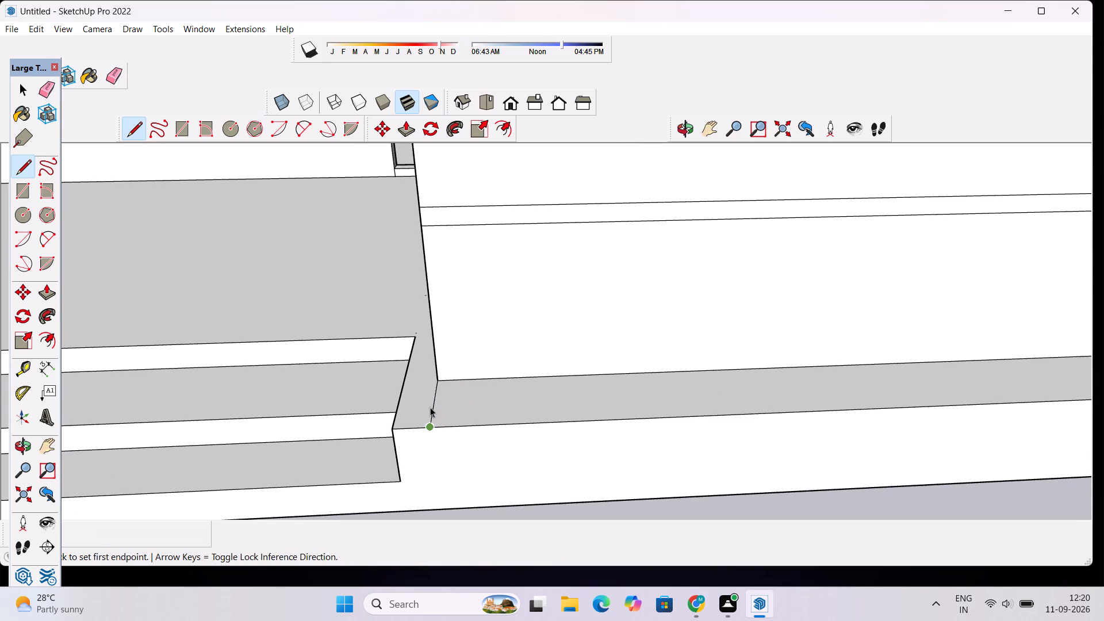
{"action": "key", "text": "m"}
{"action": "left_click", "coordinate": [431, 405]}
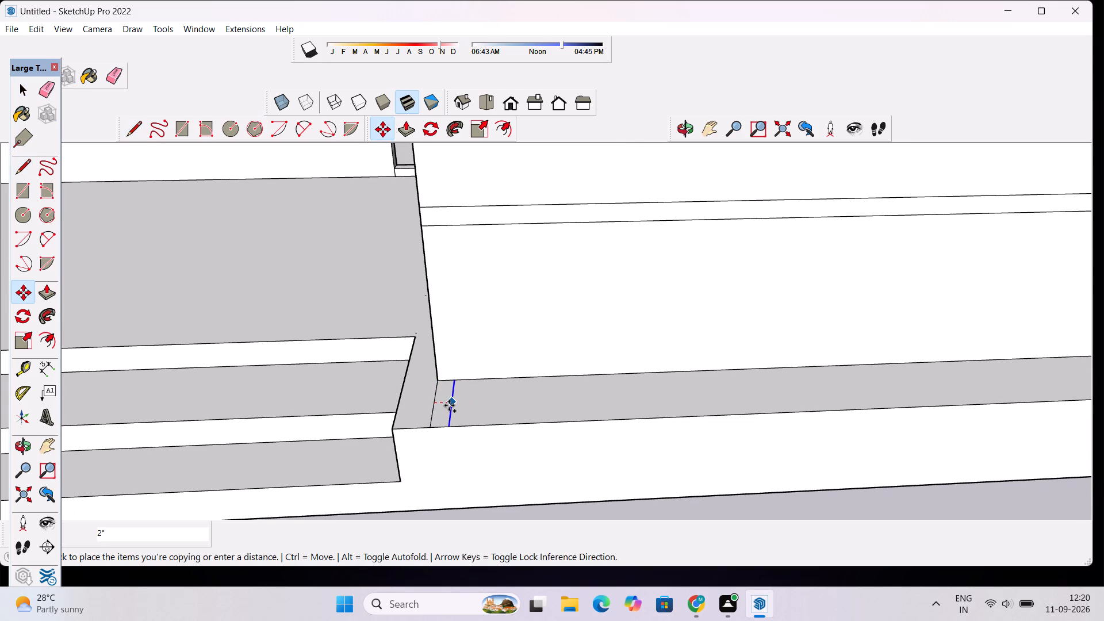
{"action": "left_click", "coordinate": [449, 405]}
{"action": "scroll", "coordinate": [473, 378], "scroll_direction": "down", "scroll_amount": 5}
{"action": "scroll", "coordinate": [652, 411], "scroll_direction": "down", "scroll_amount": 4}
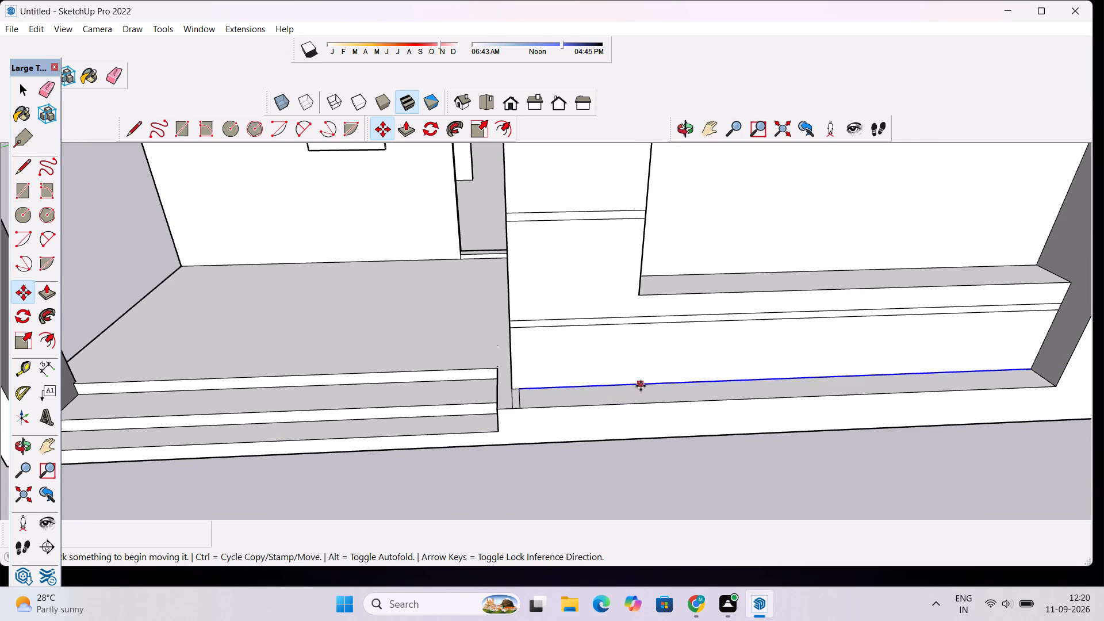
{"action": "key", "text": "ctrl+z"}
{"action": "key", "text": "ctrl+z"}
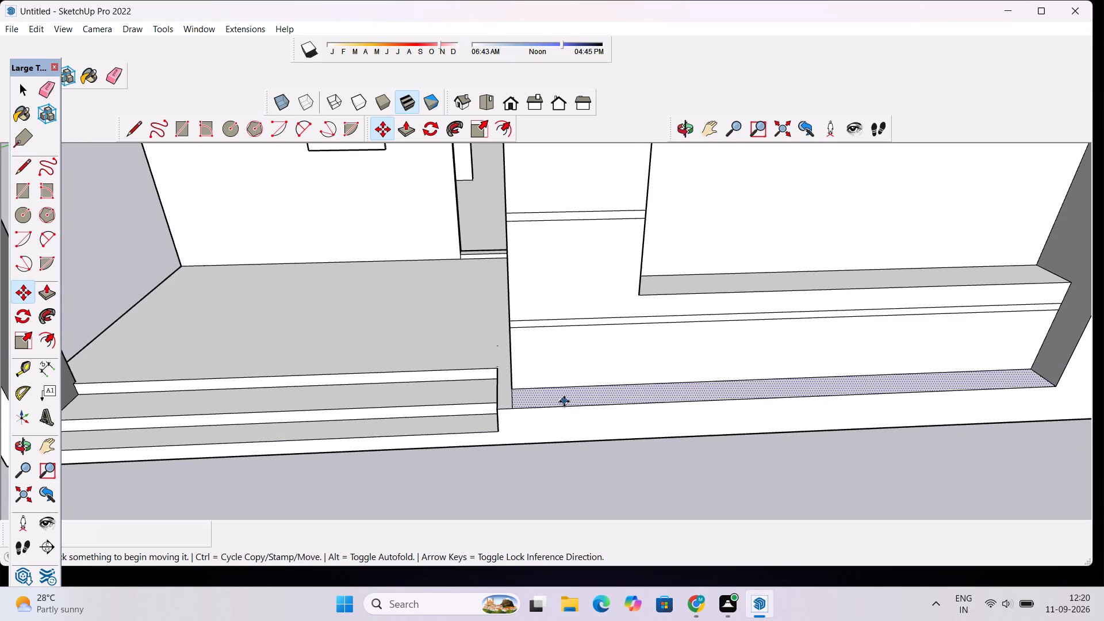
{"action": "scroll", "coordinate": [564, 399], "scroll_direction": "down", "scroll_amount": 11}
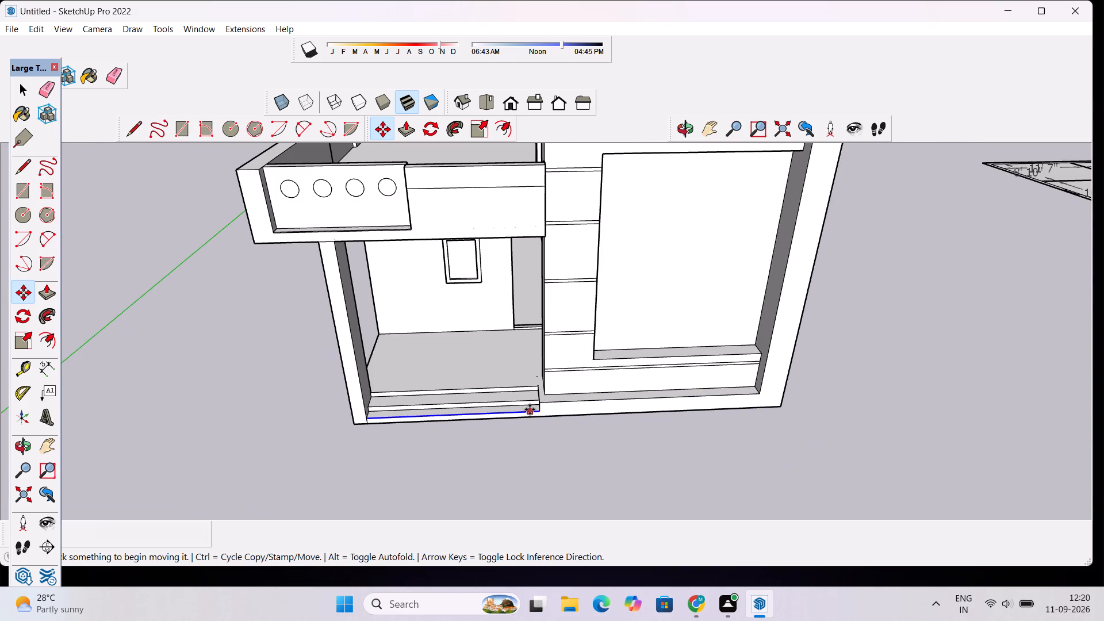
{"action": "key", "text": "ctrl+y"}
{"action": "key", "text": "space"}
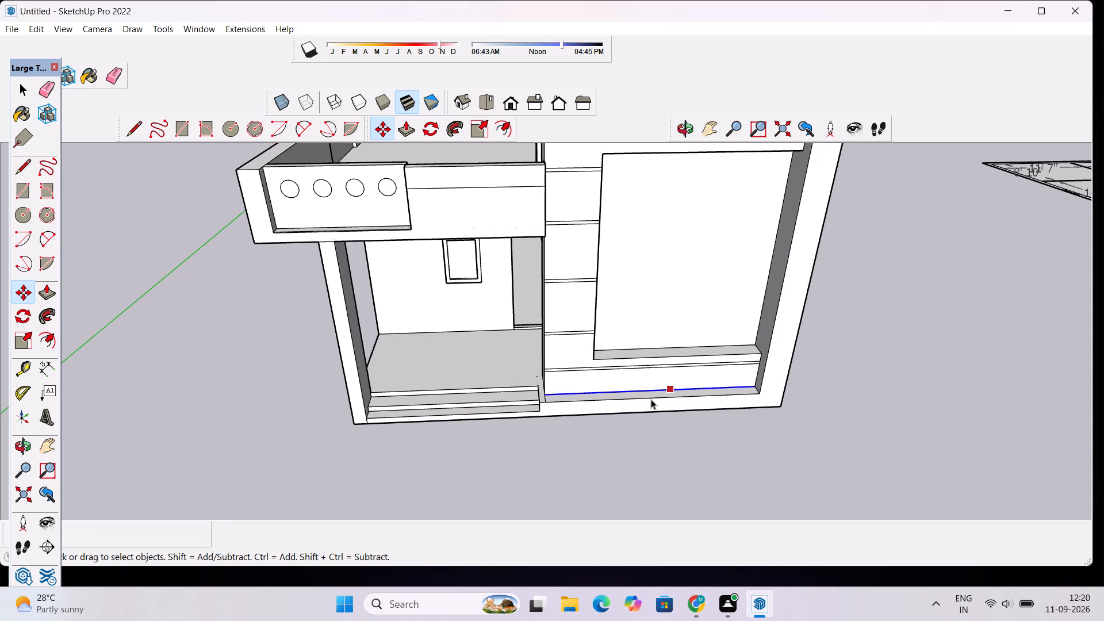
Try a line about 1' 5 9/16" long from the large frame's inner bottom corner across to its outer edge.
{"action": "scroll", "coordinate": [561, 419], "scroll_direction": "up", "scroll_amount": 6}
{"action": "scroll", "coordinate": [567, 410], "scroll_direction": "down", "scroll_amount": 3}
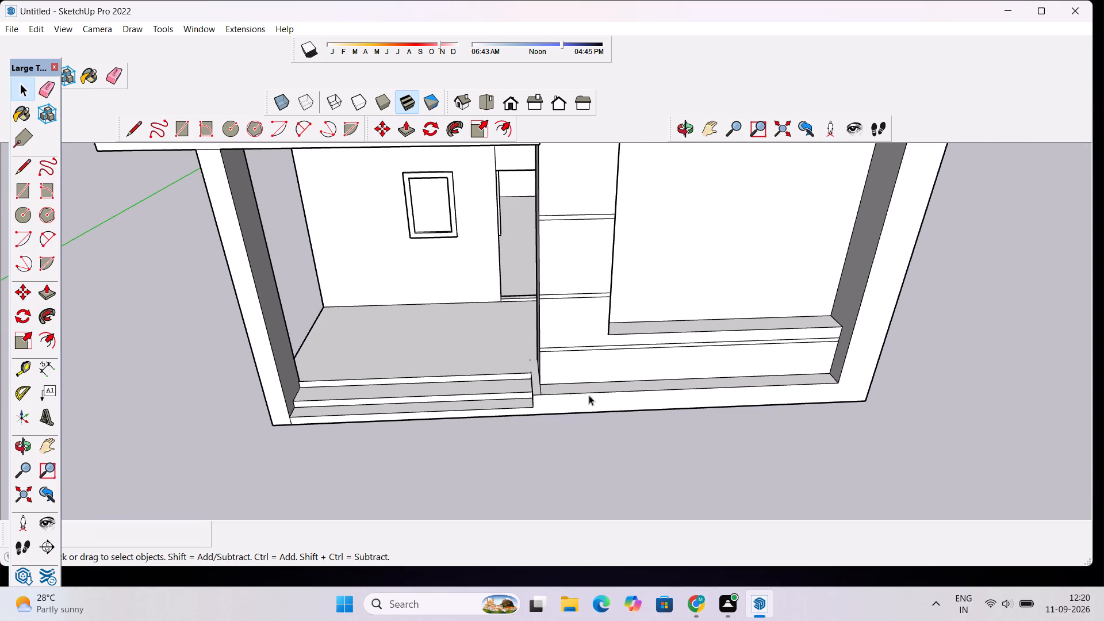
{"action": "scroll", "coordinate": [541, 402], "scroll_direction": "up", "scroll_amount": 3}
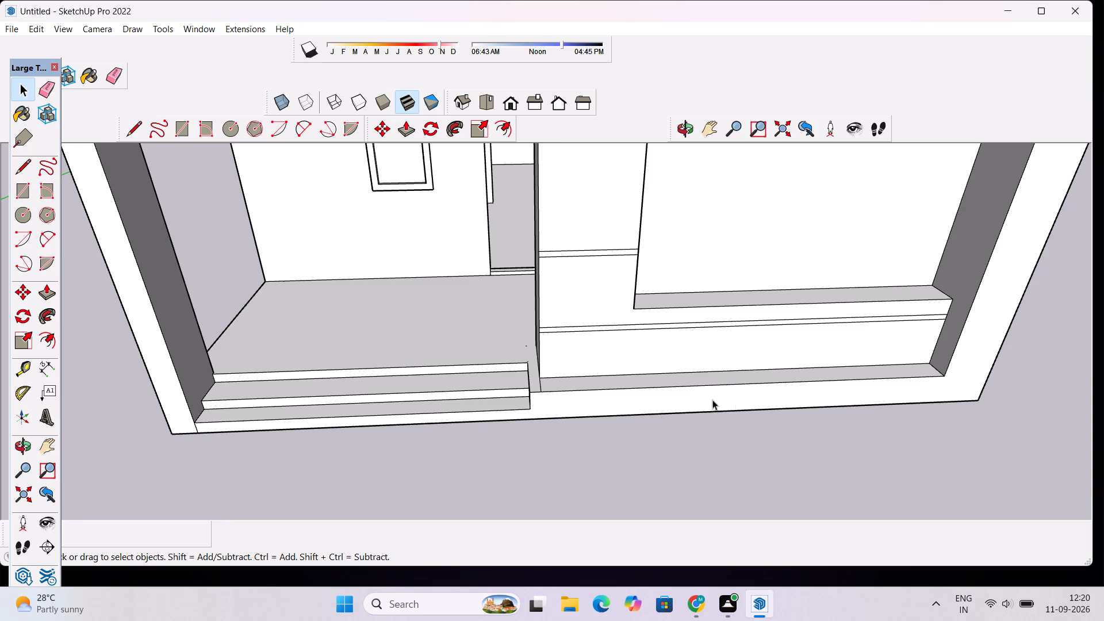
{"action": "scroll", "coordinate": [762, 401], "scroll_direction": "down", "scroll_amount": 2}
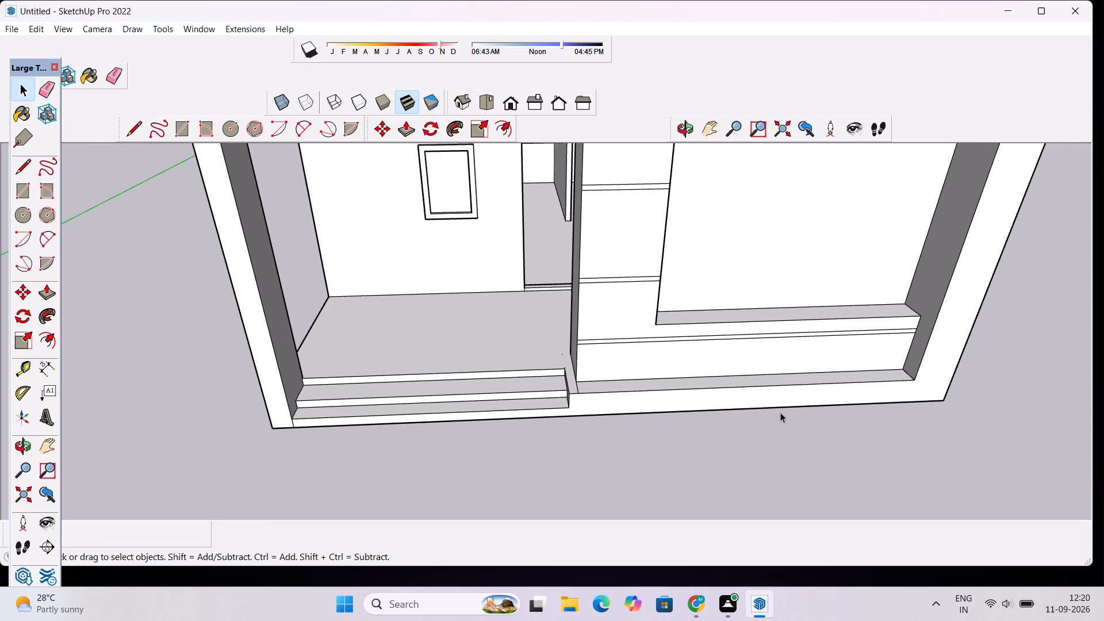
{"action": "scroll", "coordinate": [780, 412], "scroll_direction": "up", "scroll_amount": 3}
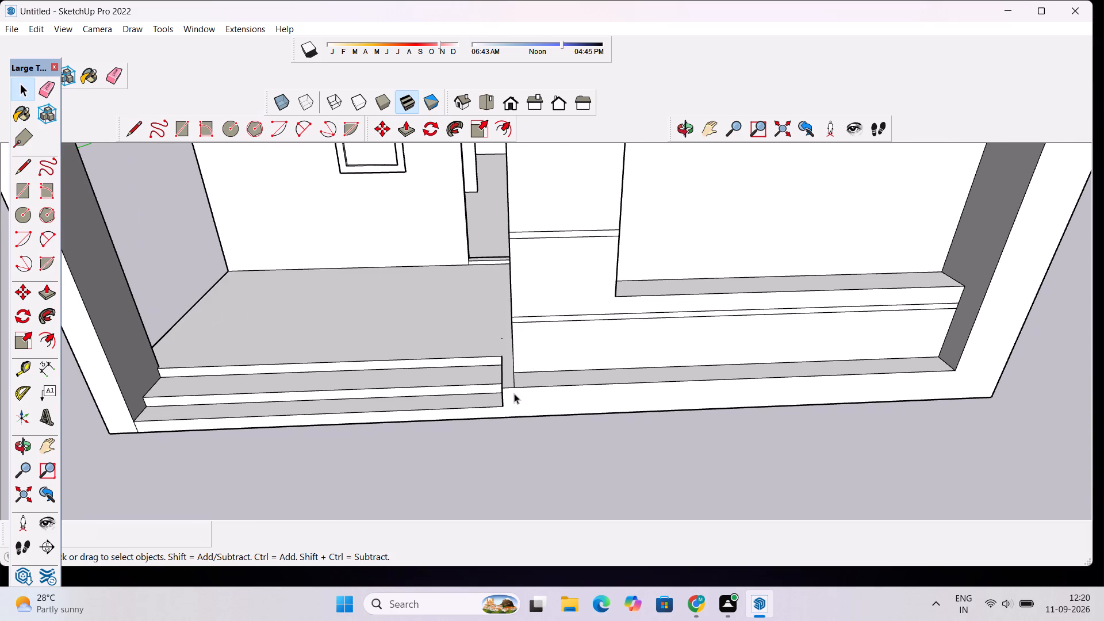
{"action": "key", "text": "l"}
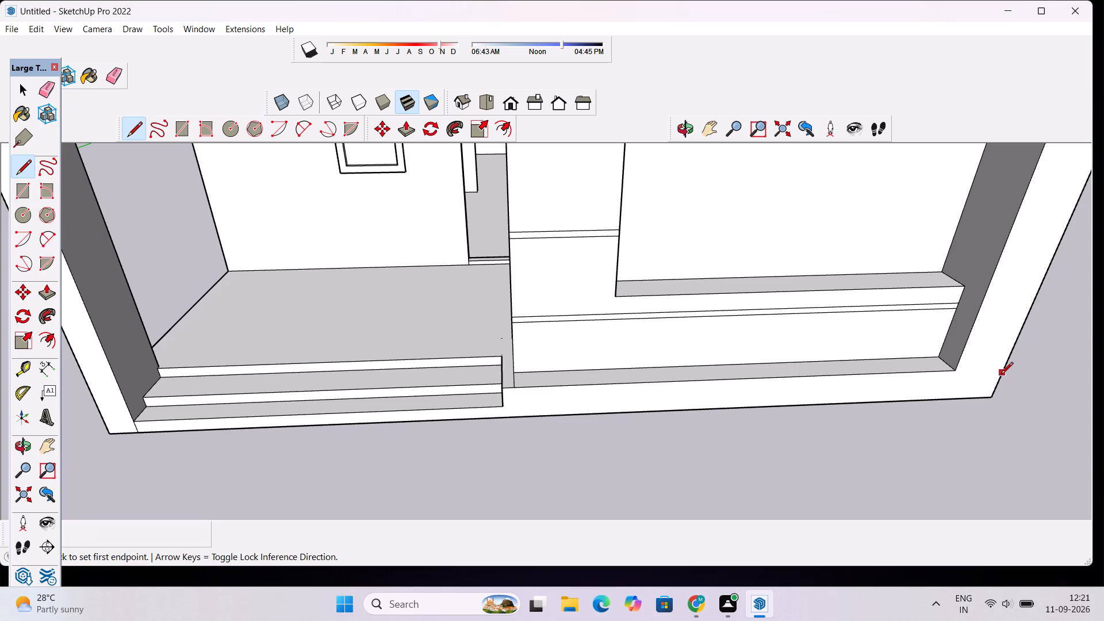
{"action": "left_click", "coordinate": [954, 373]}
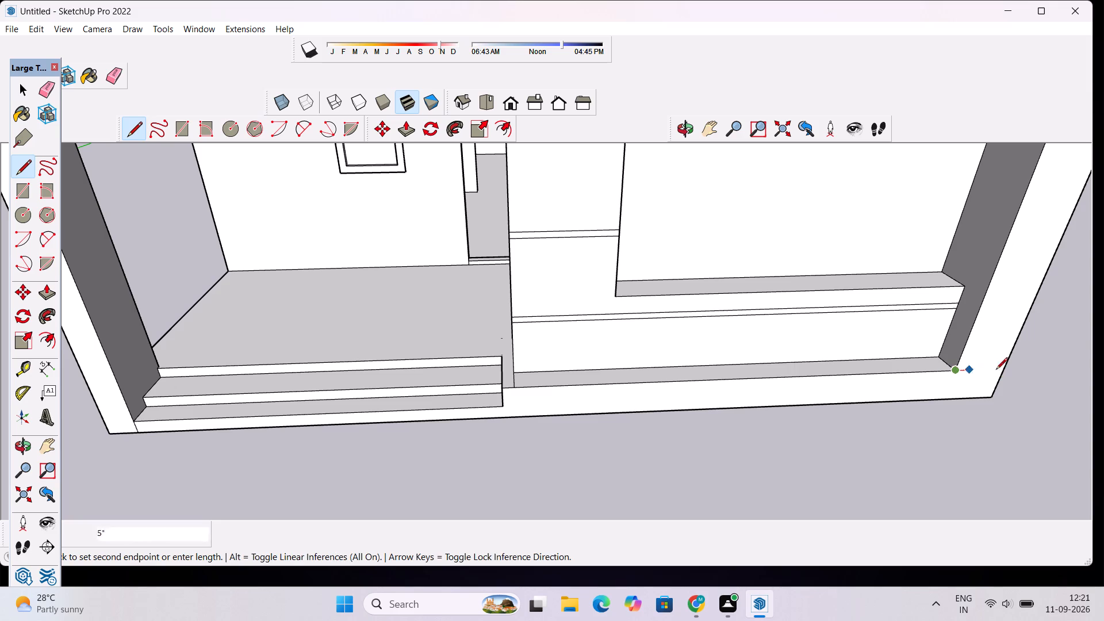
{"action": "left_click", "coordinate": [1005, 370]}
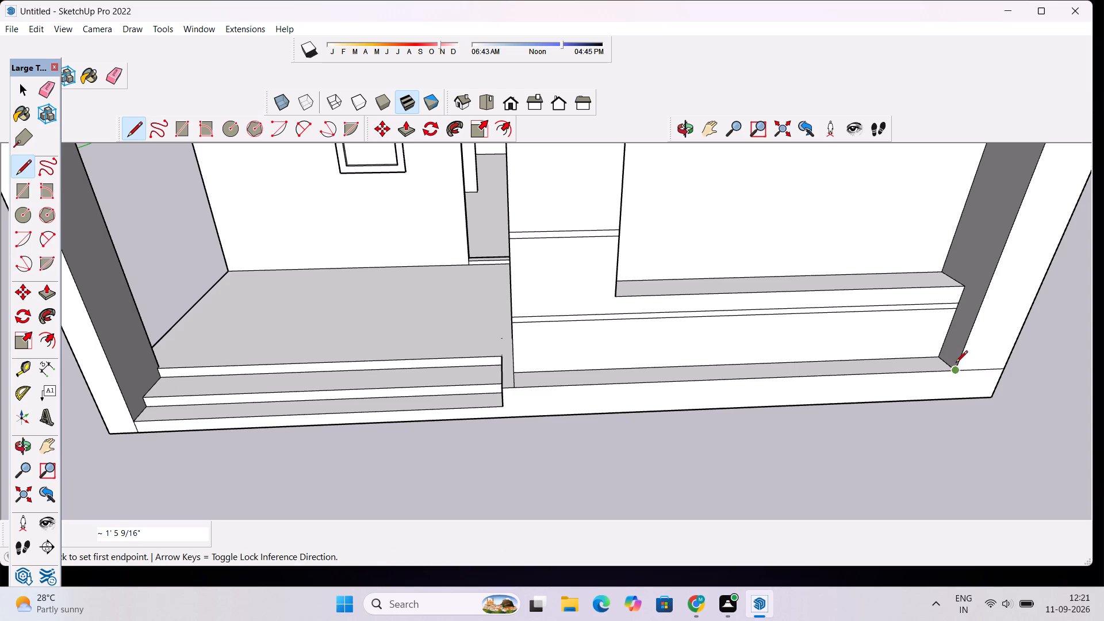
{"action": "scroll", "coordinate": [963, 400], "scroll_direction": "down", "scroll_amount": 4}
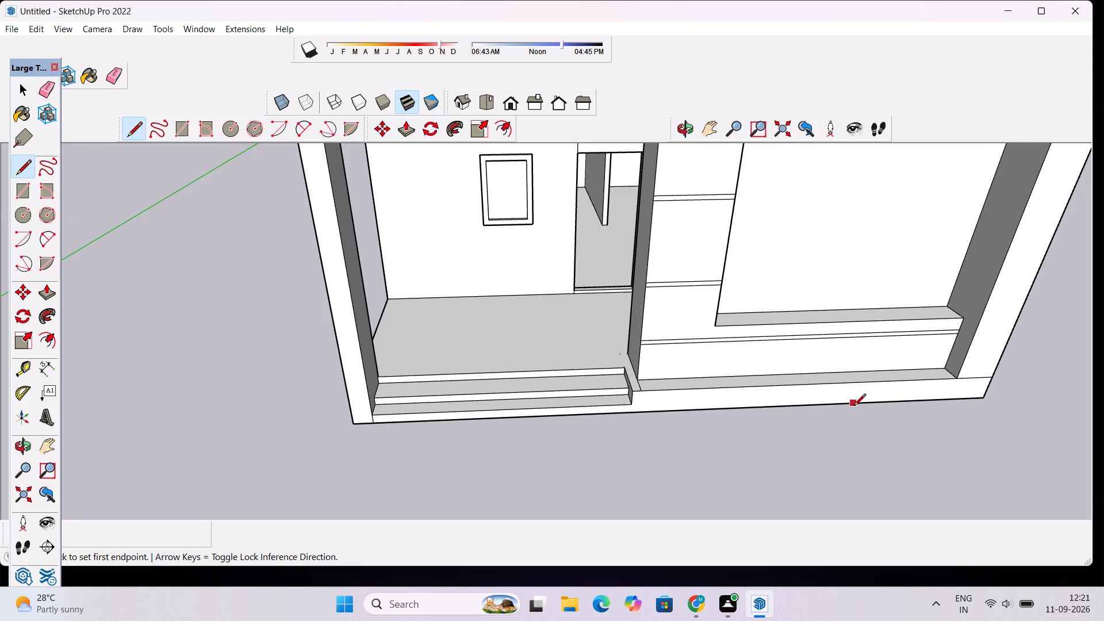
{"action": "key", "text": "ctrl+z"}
Examine the house front and the front parapet with its recessed circle panel from several angles and distances.
{"action": "scroll", "coordinate": [850, 397], "scroll_direction": "down", "scroll_amount": 15}
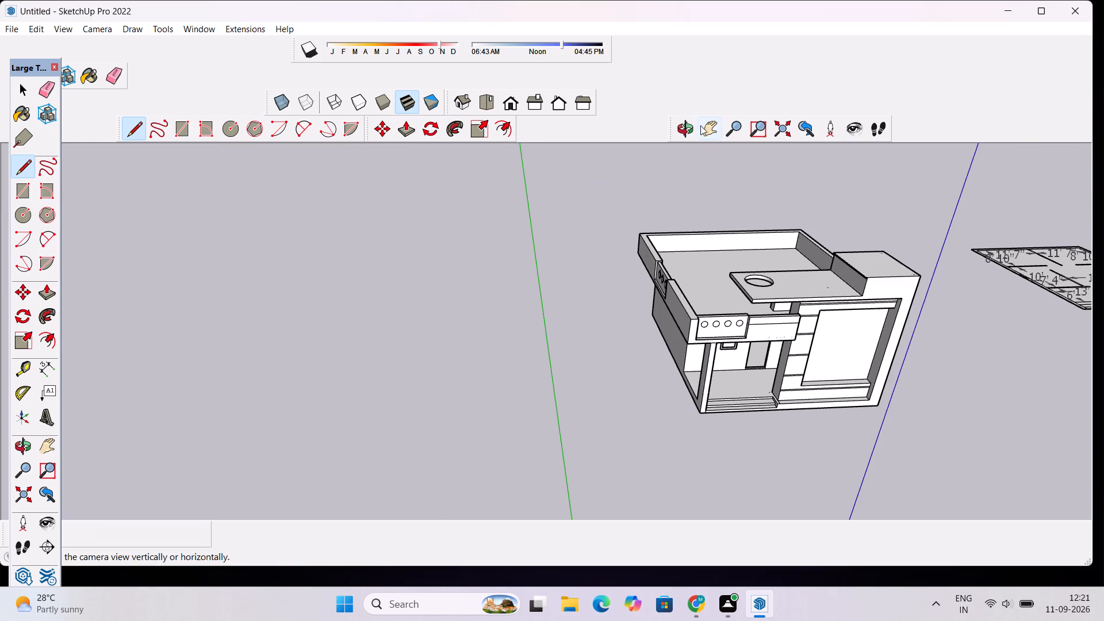
{"action": "left_click", "coordinate": [693, 133]}
{"action": "left_click_drag", "start_coordinate": [776, 258], "coordinate": [707, 201]}
{"action": "scroll", "coordinate": [862, 308], "scroll_direction": "down", "scroll_amount": 6}
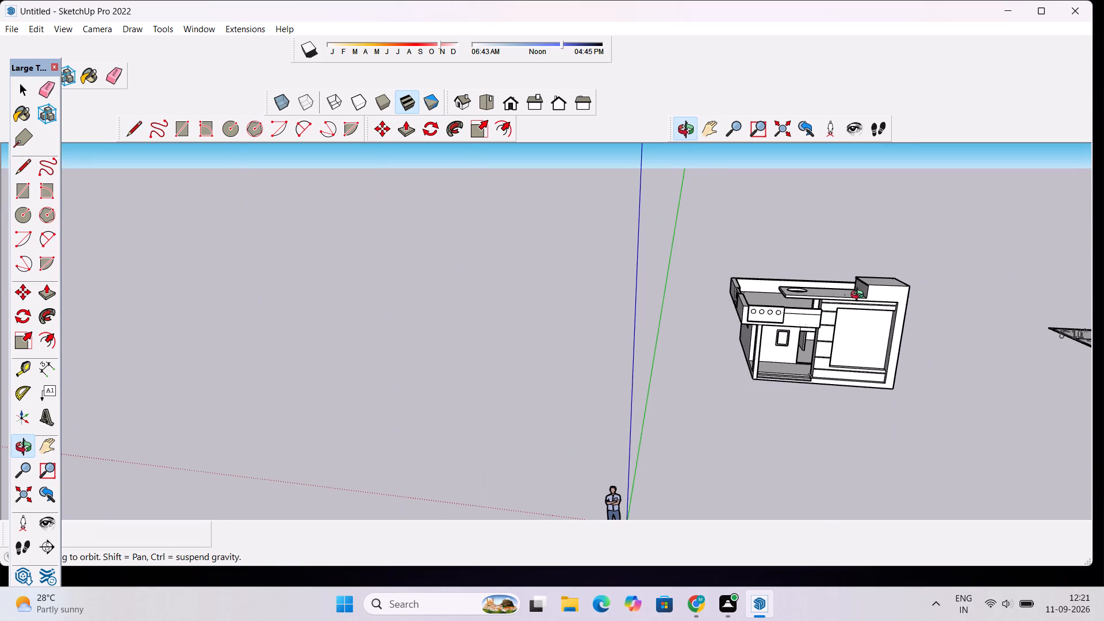
{"action": "left_click_drag", "start_coordinate": [946, 404], "coordinate": [854, 344]}
{"action": "scroll", "coordinate": [854, 343], "scroll_direction": "down", "scroll_amount": 3}
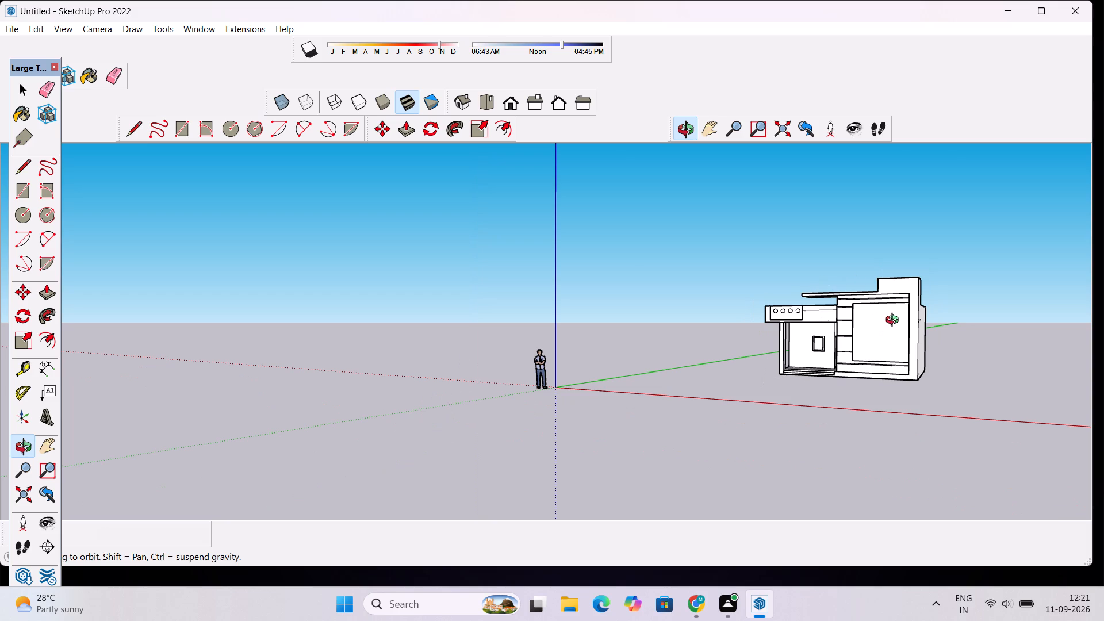
{"action": "scroll", "coordinate": [815, 306], "scroll_direction": "up", "scroll_amount": 2}
{"action": "scroll", "coordinate": [814, 304], "scroll_direction": "down", "scroll_amount": 3}
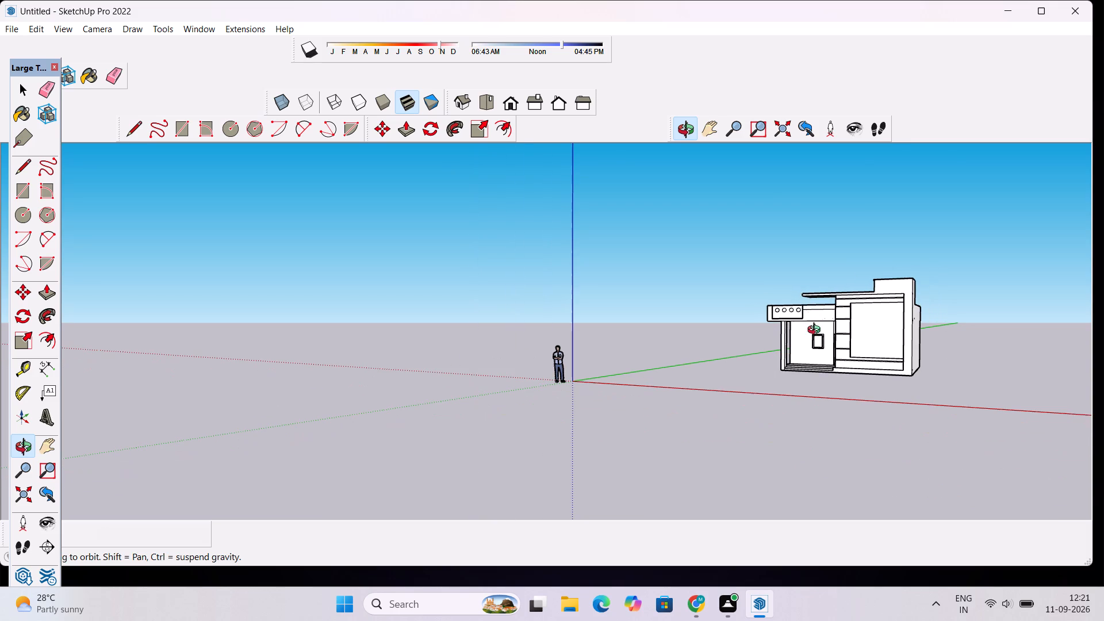
{"action": "scroll", "coordinate": [823, 337], "scroll_direction": "up", "scroll_amount": 4}
{"action": "left_click_drag", "start_coordinate": [812, 337], "coordinate": [858, 374]}
{"action": "scroll", "coordinate": [825, 314], "scroll_direction": "up", "scroll_amount": 8}
{"action": "scroll", "coordinate": [812, 274], "scroll_direction": "down", "scroll_amount": 3}
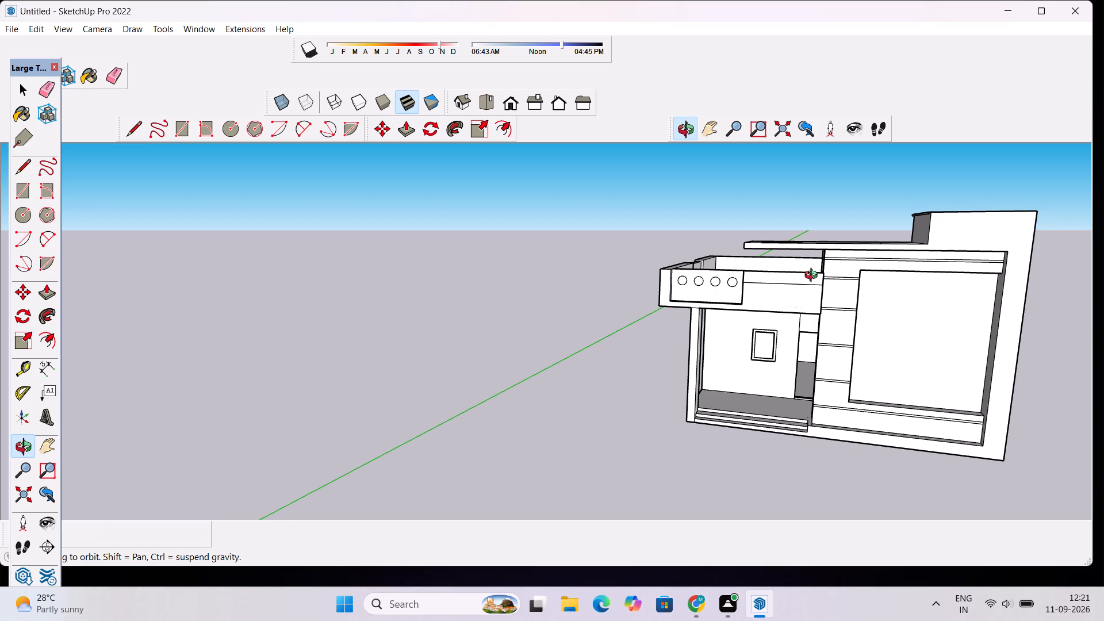
{"action": "scroll", "coordinate": [814, 277], "scroll_direction": "down", "scroll_amount": 1}
{"action": "scroll", "coordinate": [765, 297], "scroll_direction": "up", "scroll_amount": 3}
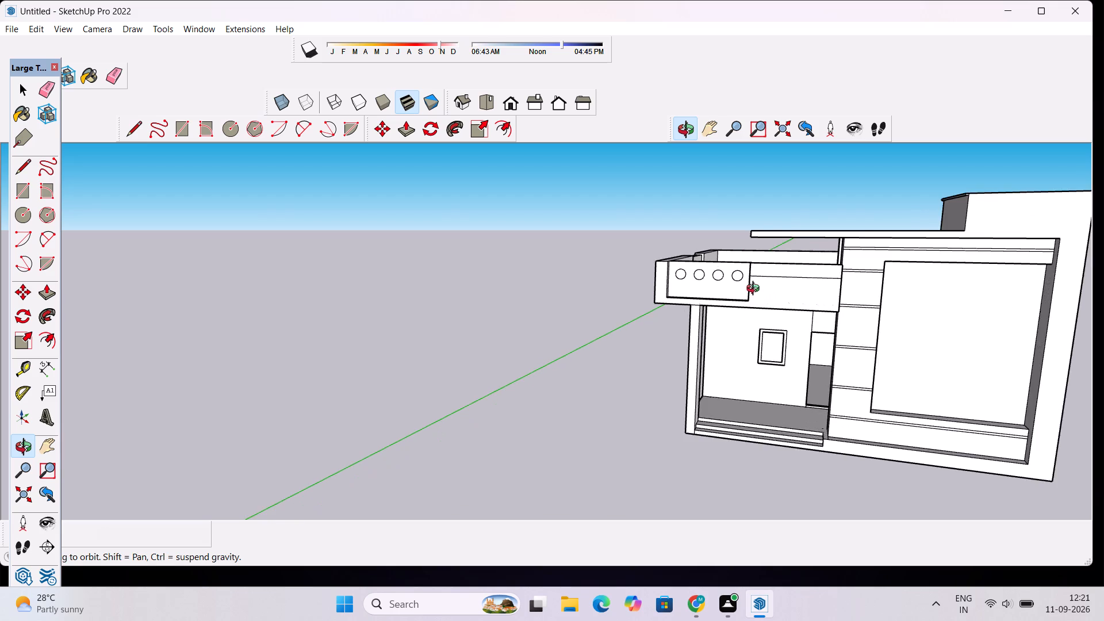
{"action": "scroll", "coordinate": [720, 275], "scroll_direction": "up", "scroll_amount": 2}
{"action": "left_click_drag", "start_coordinate": [720, 275], "coordinate": [831, 329]}
{"action": "scroll", "coordinate": [741, 285], "scroll_direction": "up", "scroll_amount": 11}
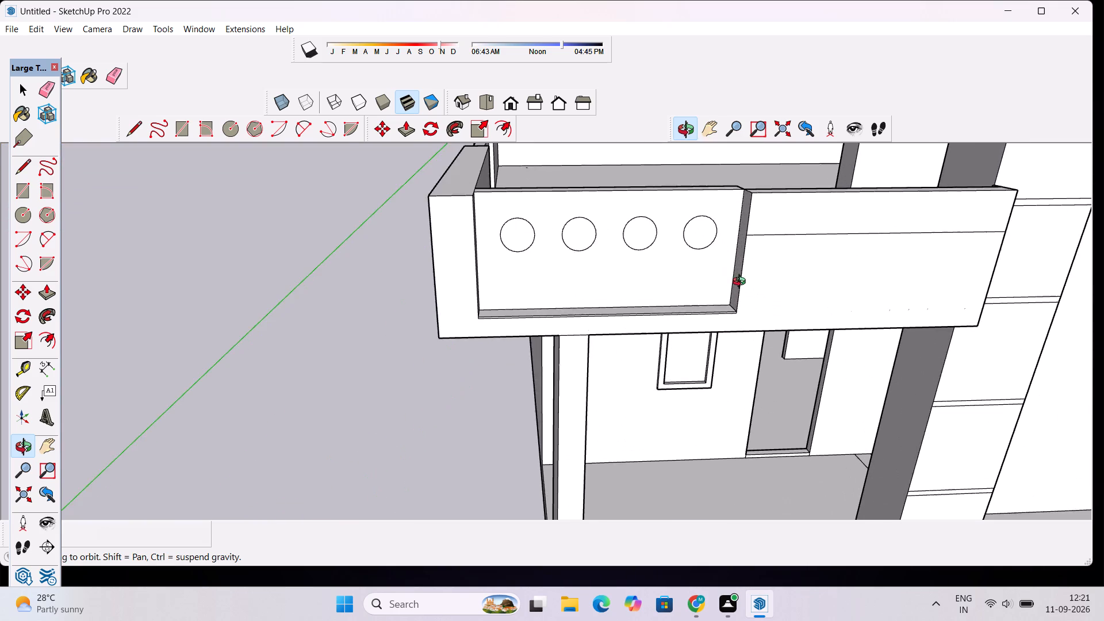
{"action": "scroll", "coordinate": [739, 243], "scroll_direction": "up", "scroll_amount": 7}
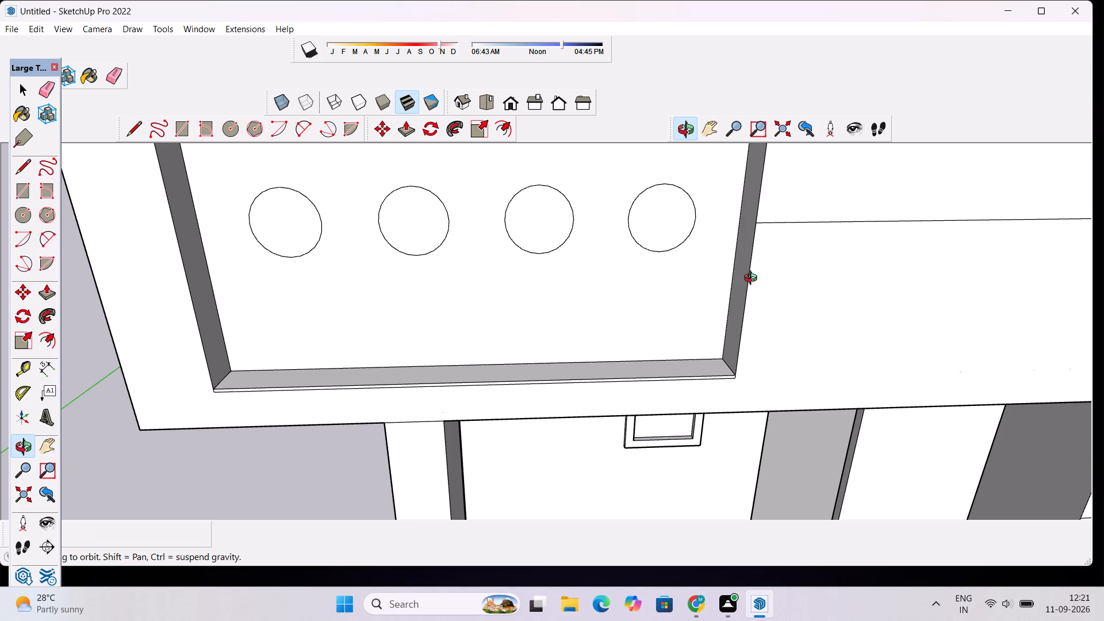
{"action": "scroll", "coordinate": [753, 279], "scroll_direction": "down", "scroll_amount": 3}
{"action": "scroll", "coordinate": [818, 287], "scroll_direction": "down", "scroll_amount": 1}
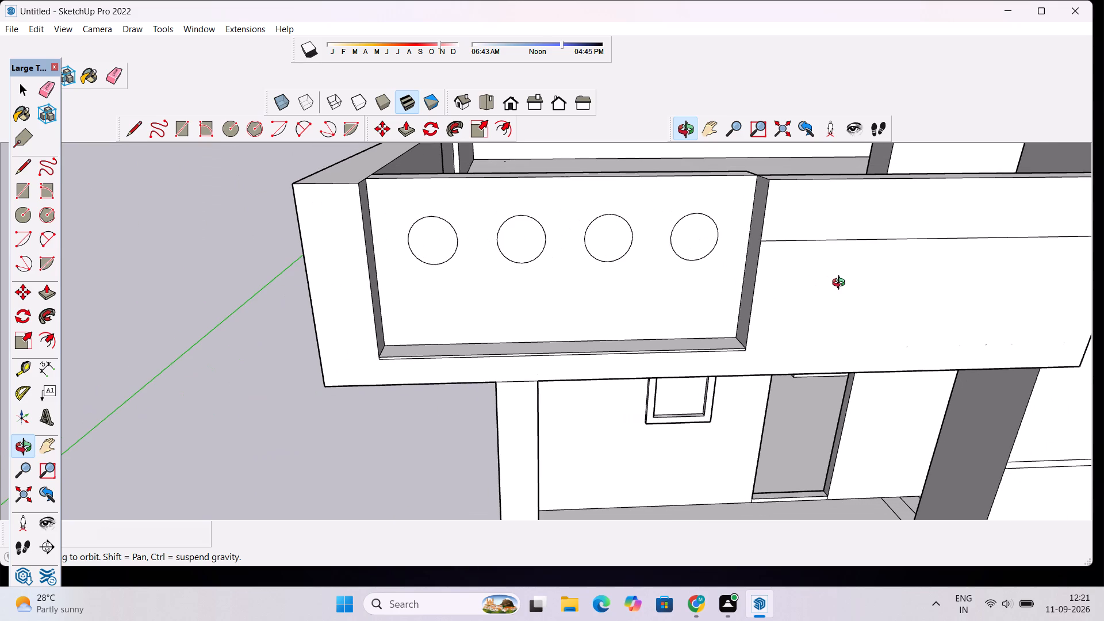
{"action": "scroll", "coordinate": [861, 287], "scroll_direction": "down", "scroll_amount": 3}
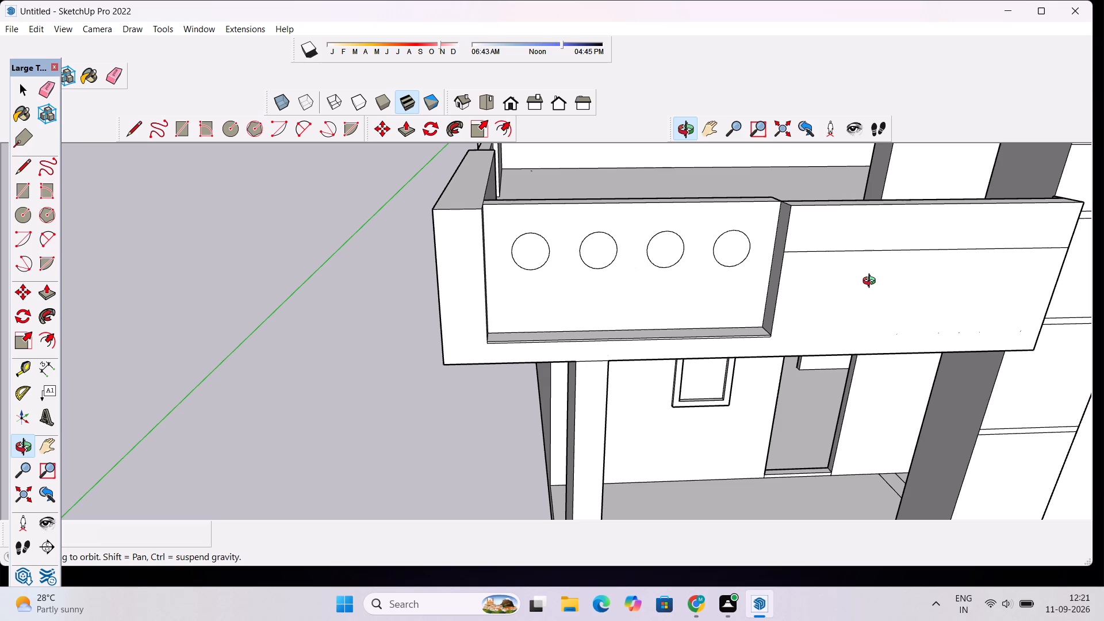
{"action": "scroll", "coordinate": [886, 283], "scroll_direction": "down", "scroll_amount": 2}
{"action": "scroll", "coordinate": [886, 290], "scroll_direction": "up", "scroll_amount": 2}
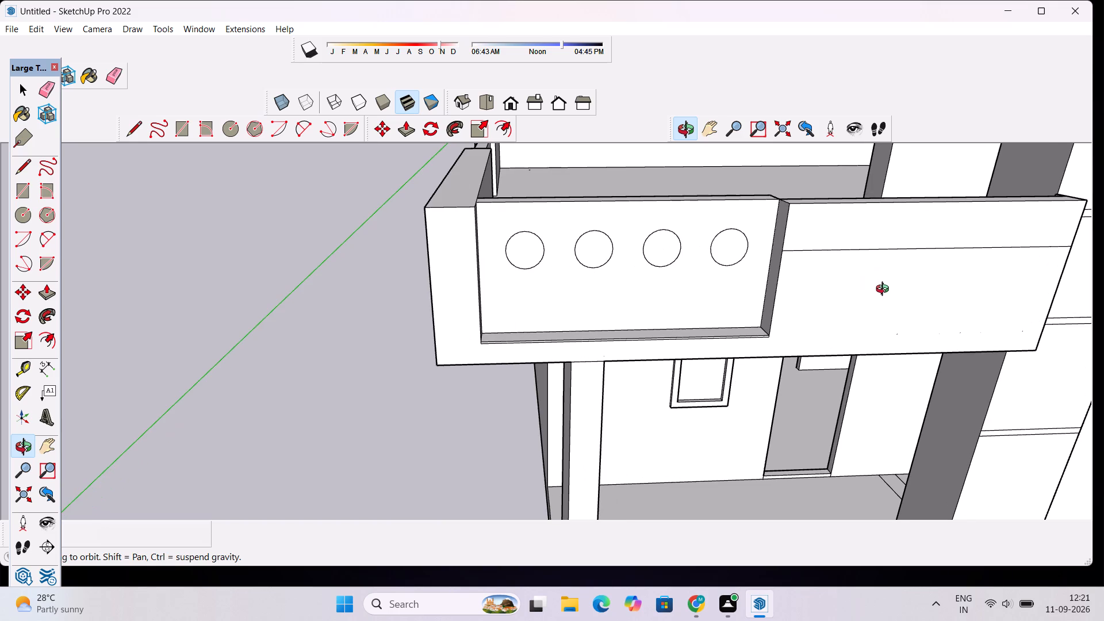
{"action": "scroll", "coordinate": [881, 297], "scroll_direction": "down", "scroll_amount": 5}
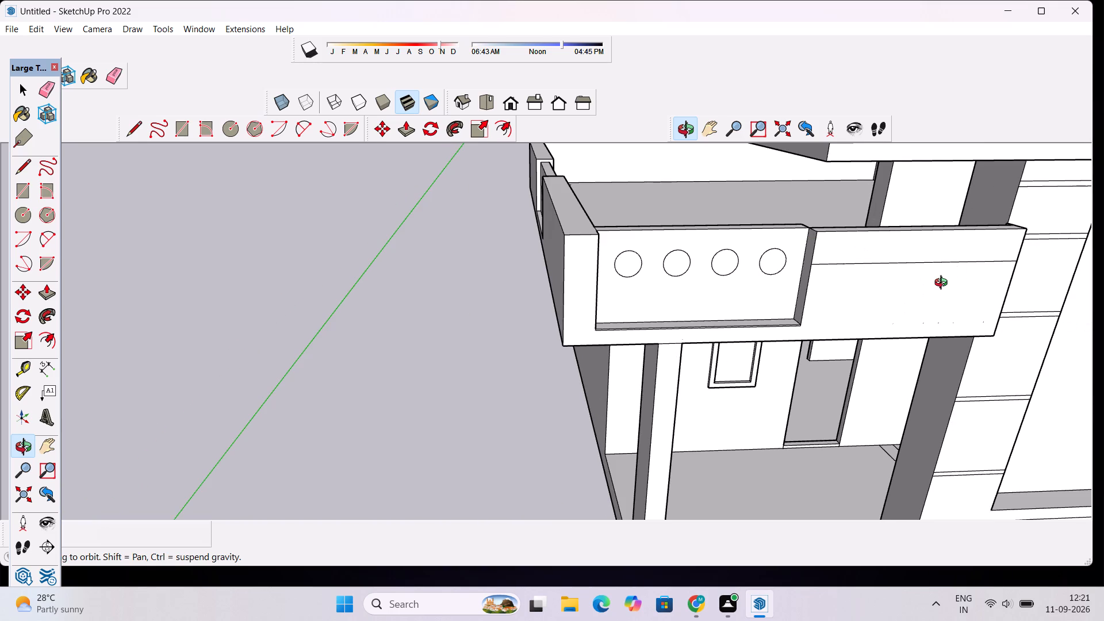
{"action": "scroll", "coordinate": [944, 284], "scroll_direction": "down", "scroll_amount": 4}
{"action": "left_click_drag", "start_coordinate": [943, 286], "coordinate": [825, 272], "text": "shift"}
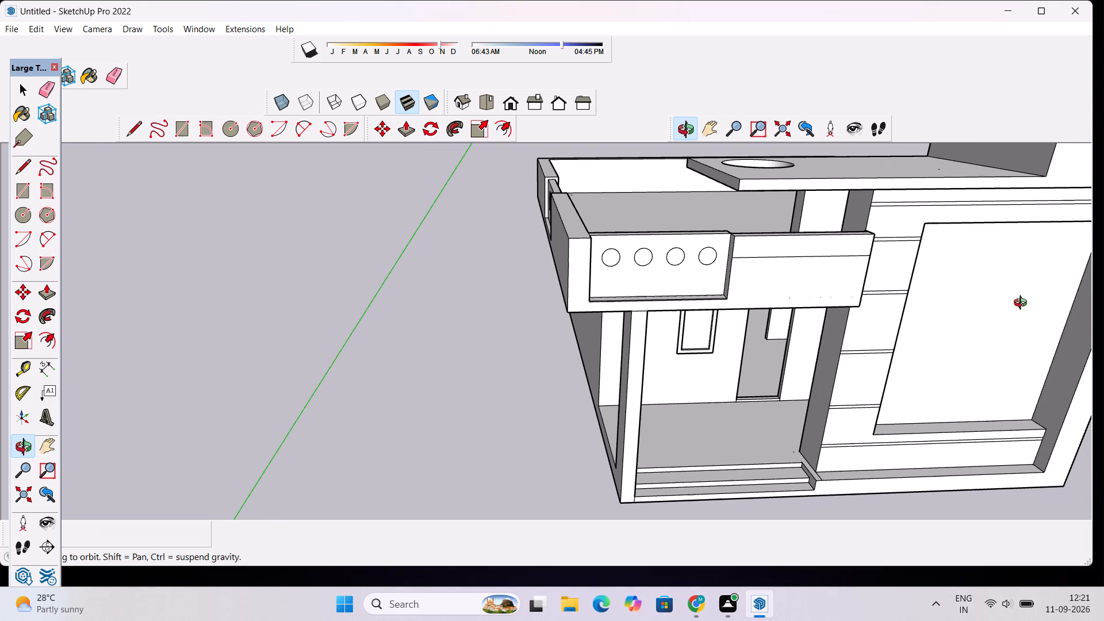
{"action": "scroll", "coordinate": [1083, 316], "scroll_direction": "up", "scroll_amount": 4}
{"action": "left_click_drag", "start_coordinate": [938, 366], "coordinate": [927, 352]}
{"action": "scroll", "coordinate": [672, 216], "scroll_direction": "up", "scroll_amount": 5}
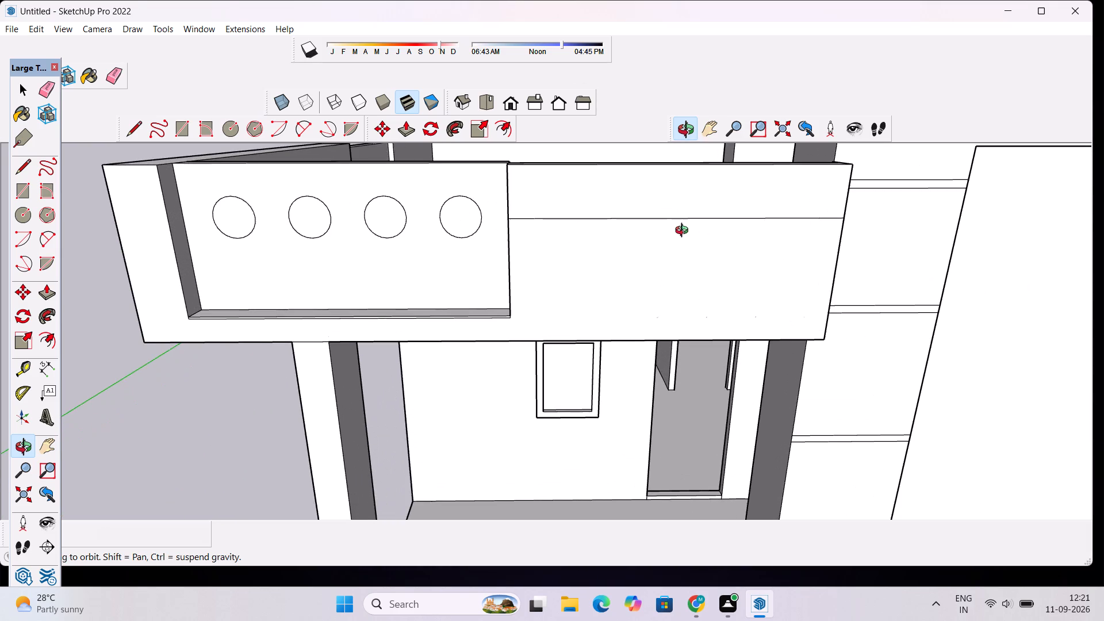
{"action": "scroll", "coordinate": [684, 237], "scroll_direction": "down", "scroll_amount": 2}
{"action": "scroll", "coordinate": [640, 248], "scroll_direction": "up", "scroll_amount": 1}
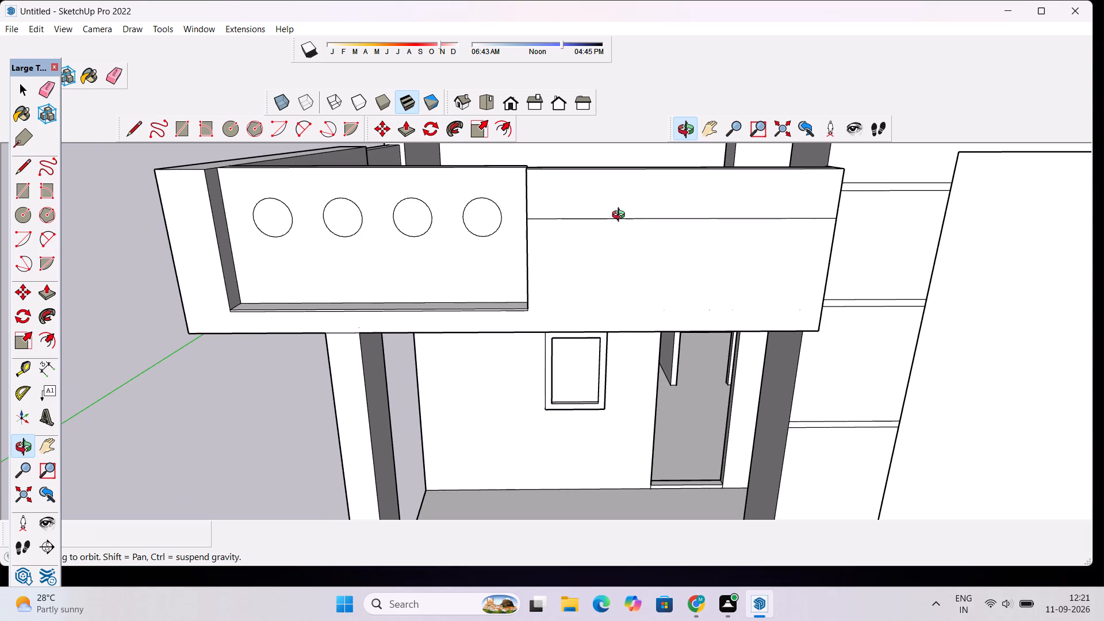
Draw a 2' line along the front parapet's horizontal seam, starting at the edge of the recessed circle panel.
{"action": "key", "text": "l"}
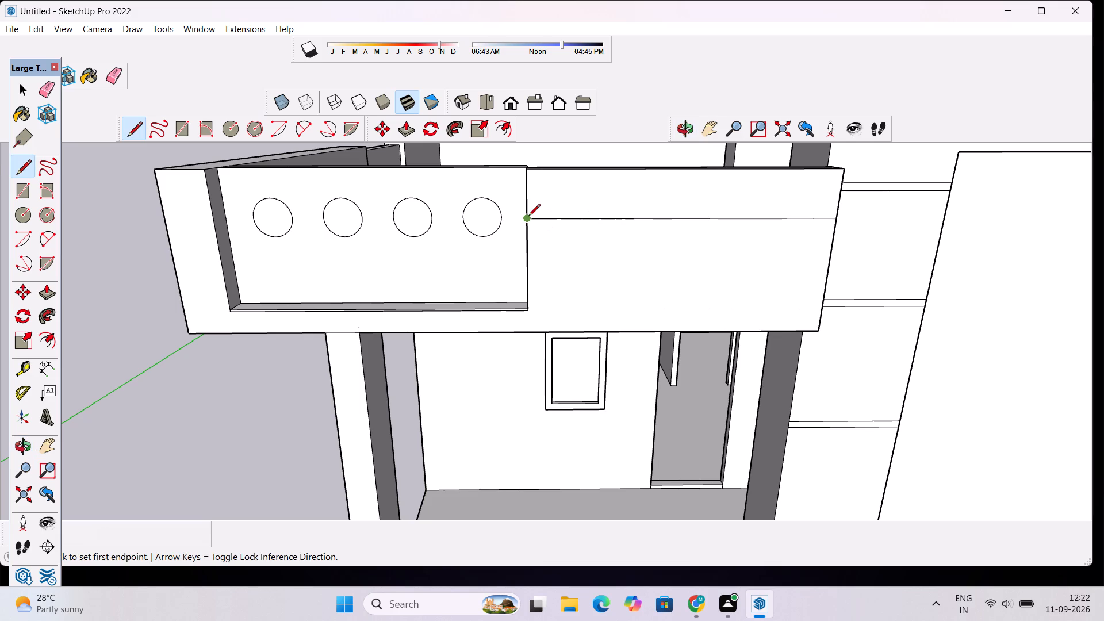
{"action": "left_click", "coordinate": [527, 220]}
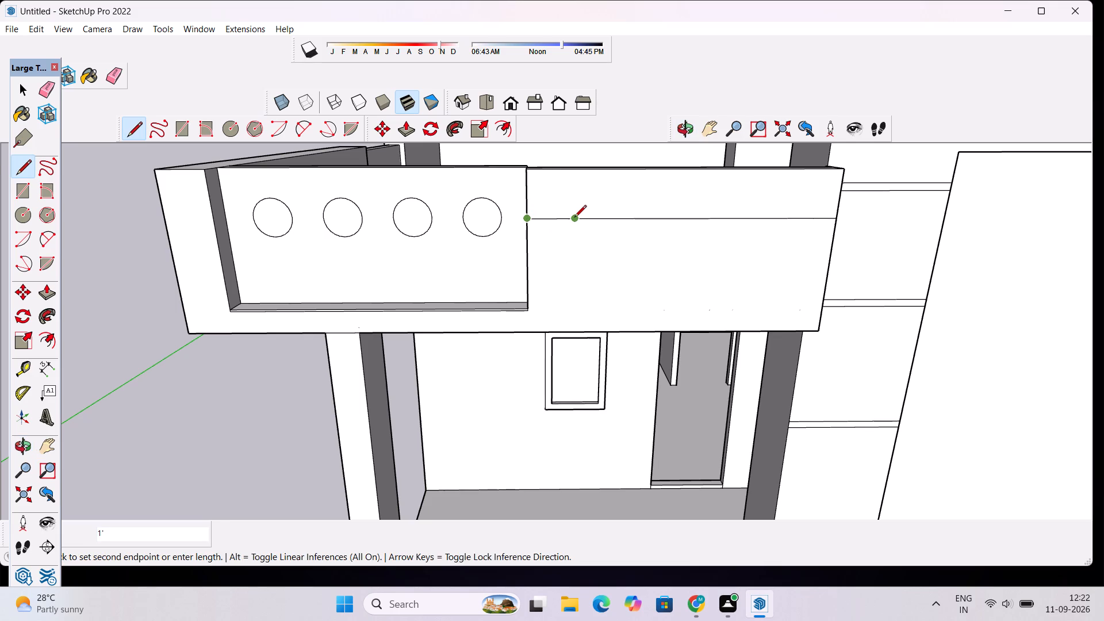
{"action": "type", "text": "2'"}
{"action": "key", "text": "Return"}
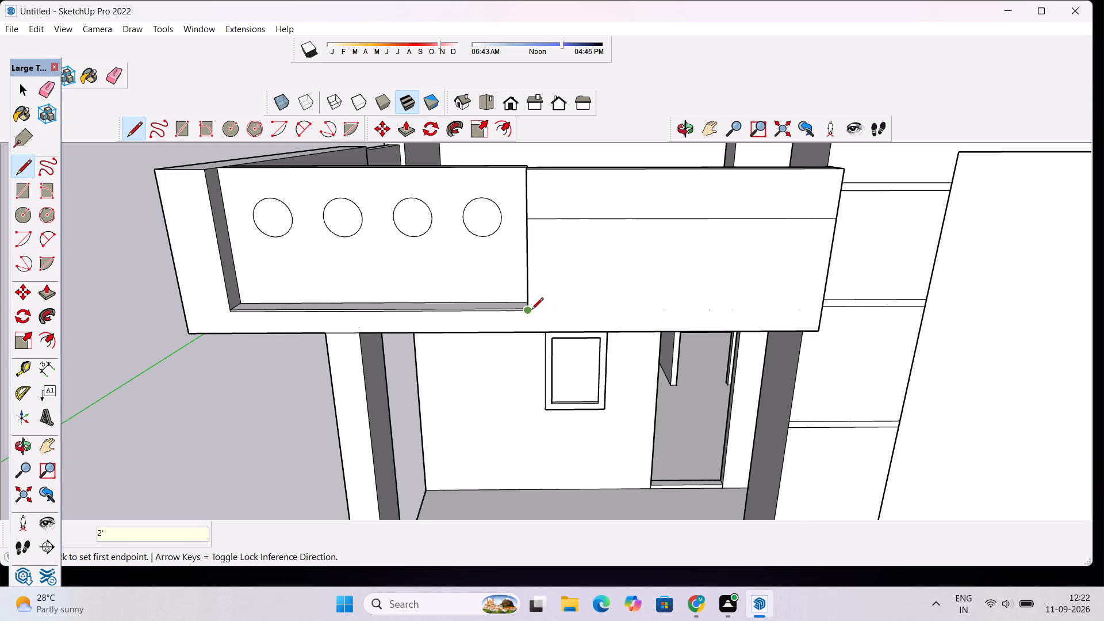
Erase the stray thin line below the recessed circle panel and the short line joining it to the panel's bottom corner.
{"action": "scroll", "coordinate": [531, 310], "scroll_direction": "up", "scroll_amount": 13}
{"action": "scroll", "coordinate": [516, 310], "scroll_direction": "up", "scroll_amount": 12}
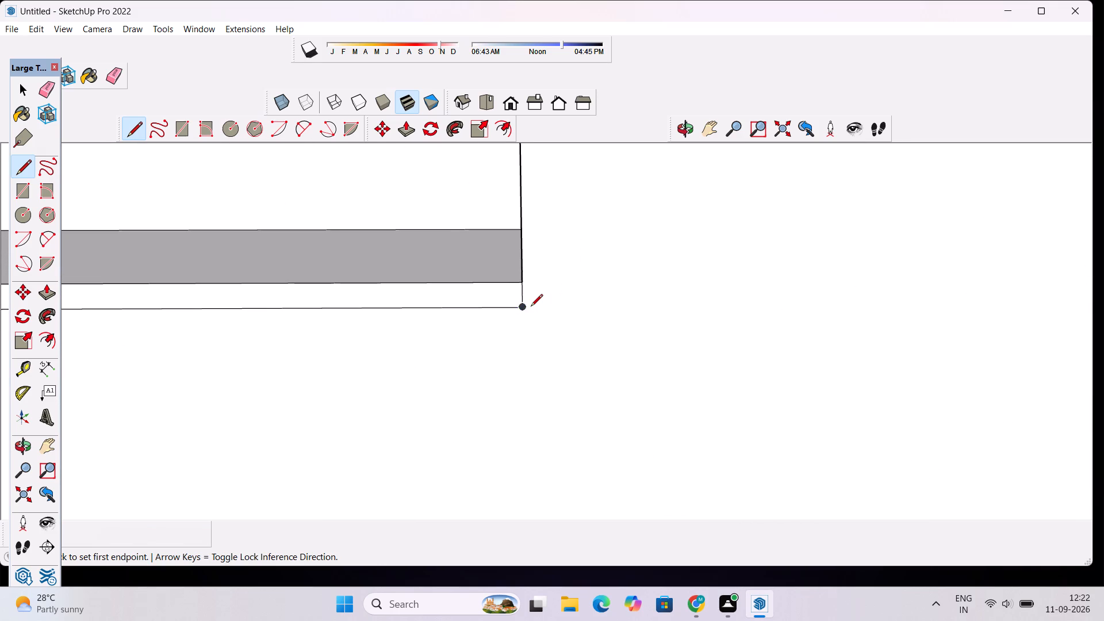
{"action": "key", "text": "space"}
{"action": "key", "text": "e"}
{"action": "left_click_drag", "start_coordinate": [526, 298], "coordinate": [513, 312]}
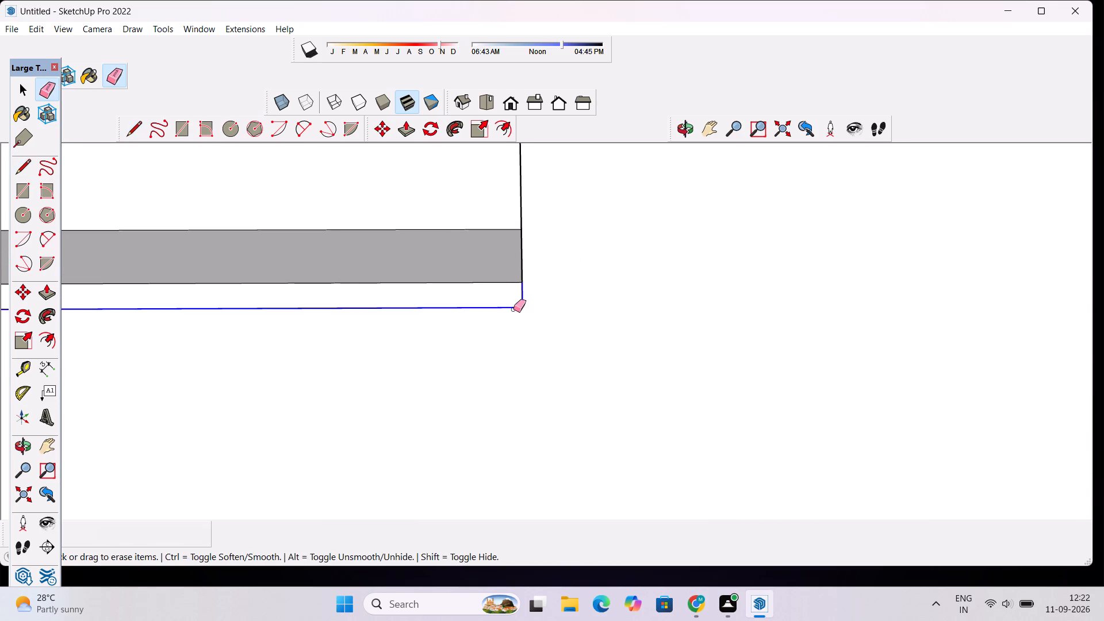
{"action": "scroll", "coordinate": [535, 294], "scroll_direction": "down", "scroll_amount": 20}
{"action": "scroll", "coordinate": [535, 294], "scroll_direction": "down", "scroll_amount": 5}
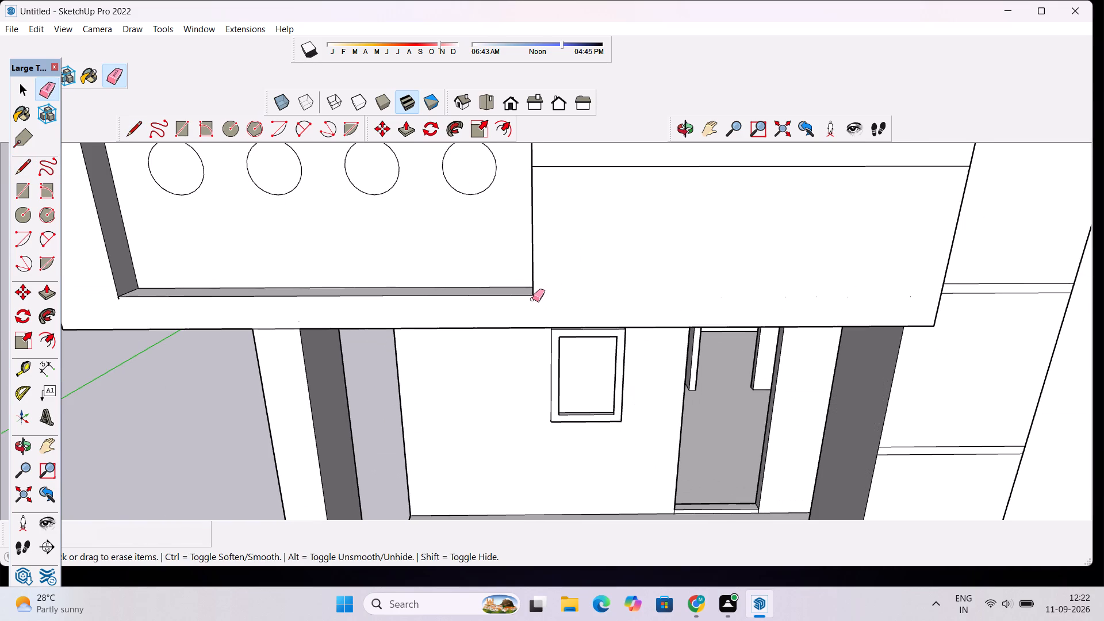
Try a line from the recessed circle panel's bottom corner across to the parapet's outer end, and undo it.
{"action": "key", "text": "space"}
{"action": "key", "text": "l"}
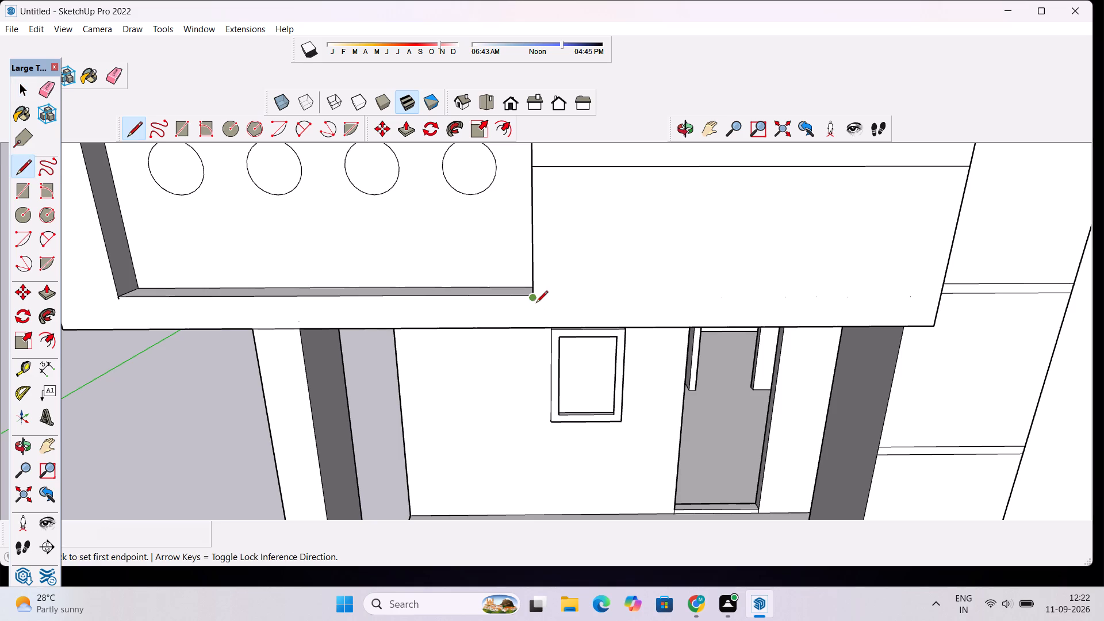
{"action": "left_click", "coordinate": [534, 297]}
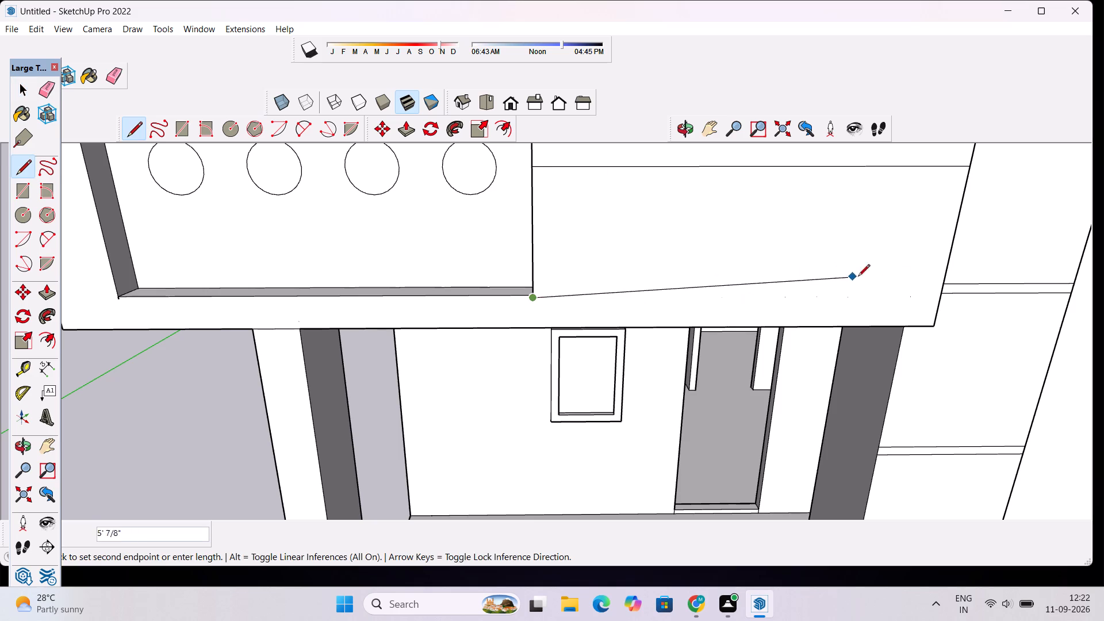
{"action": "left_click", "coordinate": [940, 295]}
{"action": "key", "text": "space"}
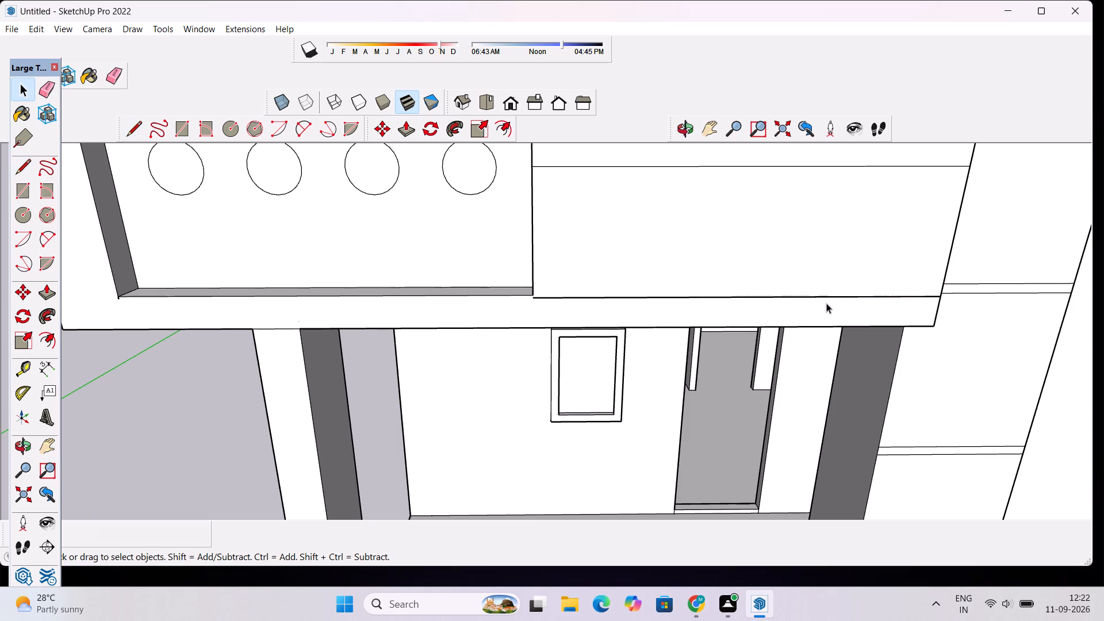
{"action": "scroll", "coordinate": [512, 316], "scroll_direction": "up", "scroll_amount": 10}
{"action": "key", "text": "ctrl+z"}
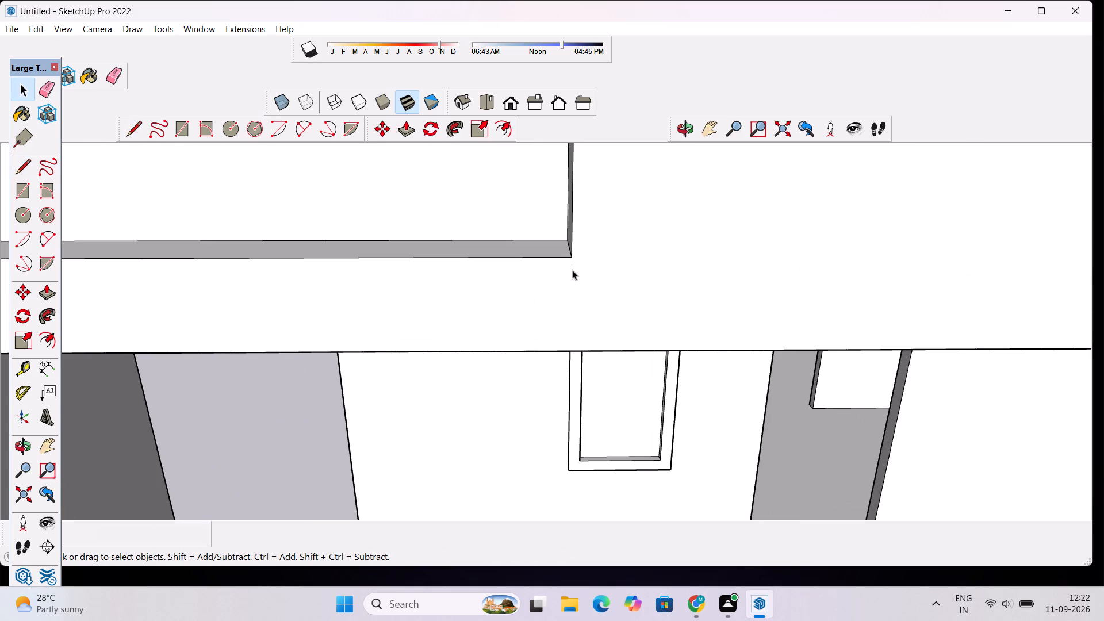
Draw a horizontal line about 6' 5 3/4" long from the circle panel's bottom corner across to the parapet's outer end edge.
{"action": "key", "text": "l"}
{"action": "scroll", "coordinate": [572, 270], "scroll_direction": "up", "scroll_amount": 5}
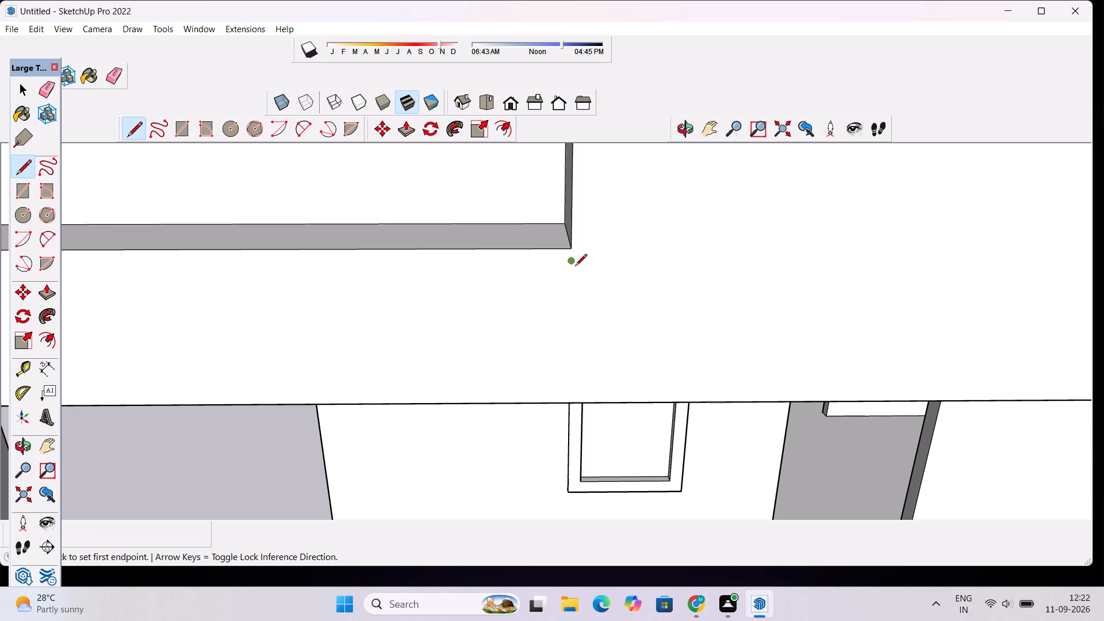
{"action": "scroll", "coordinate": [567, 252], "scroll_direction": "up", "scroll_amount": 4}
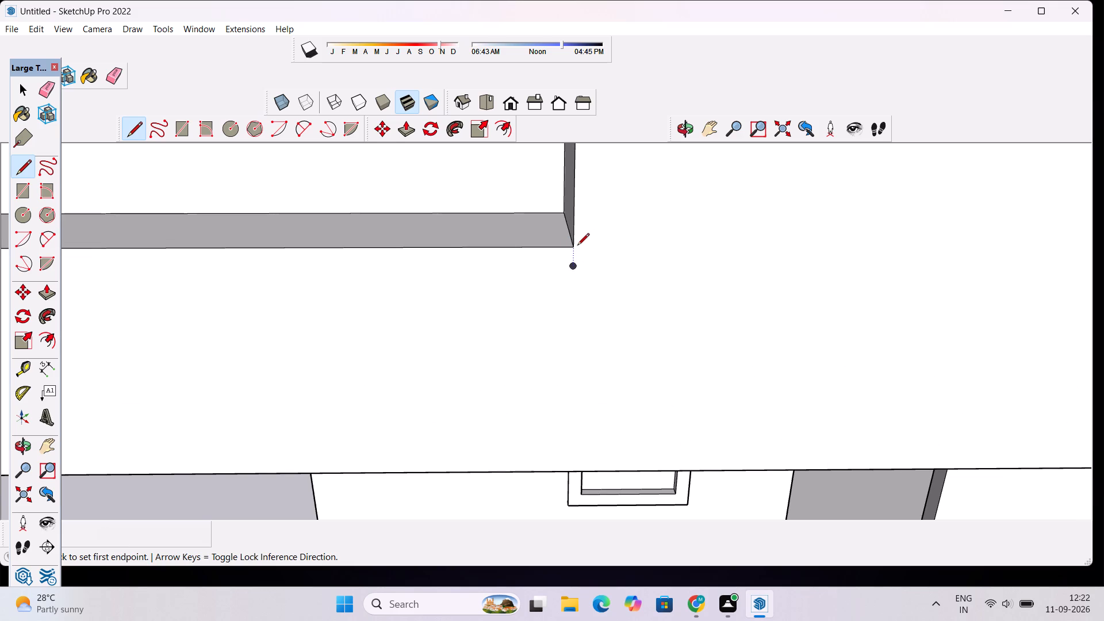
{"action": "left_click", "coordinate": [572, 248]}
{"action": "scroll", "coordinate": [666, 254], "scroll_direction": "down", "scroll_amount": 20}
{"action": "scroll", "coordinate": [666, 254], "scroll_direction": "down", "scroll_amount": 7}
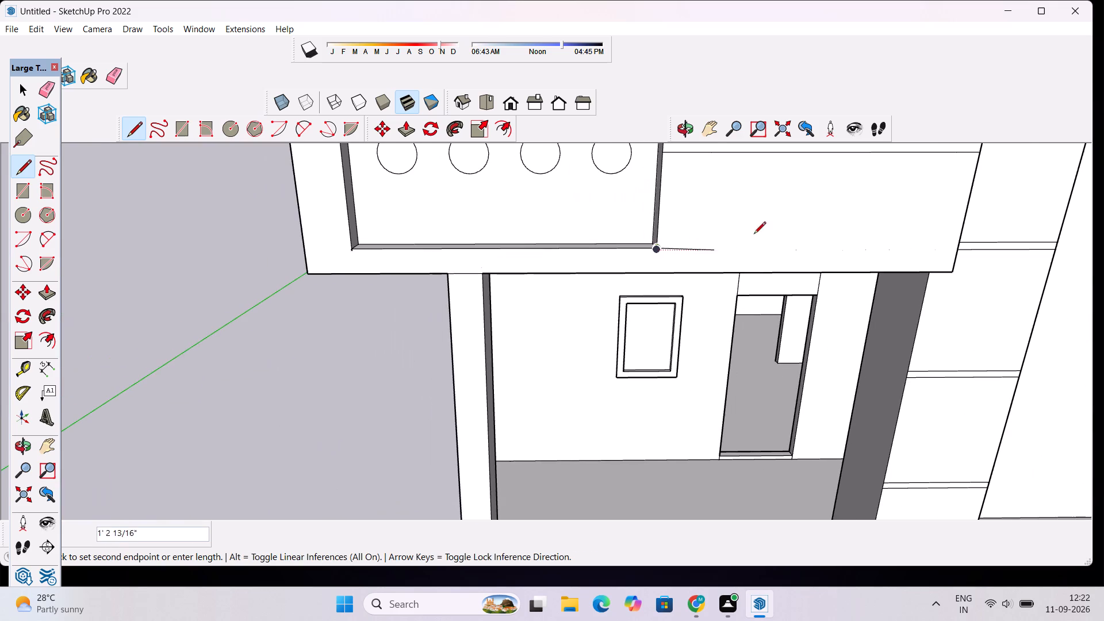
{"action": "scroll", "coordinate": [973, 239], "scroll_direction": "up", "scroll_amount": 5}
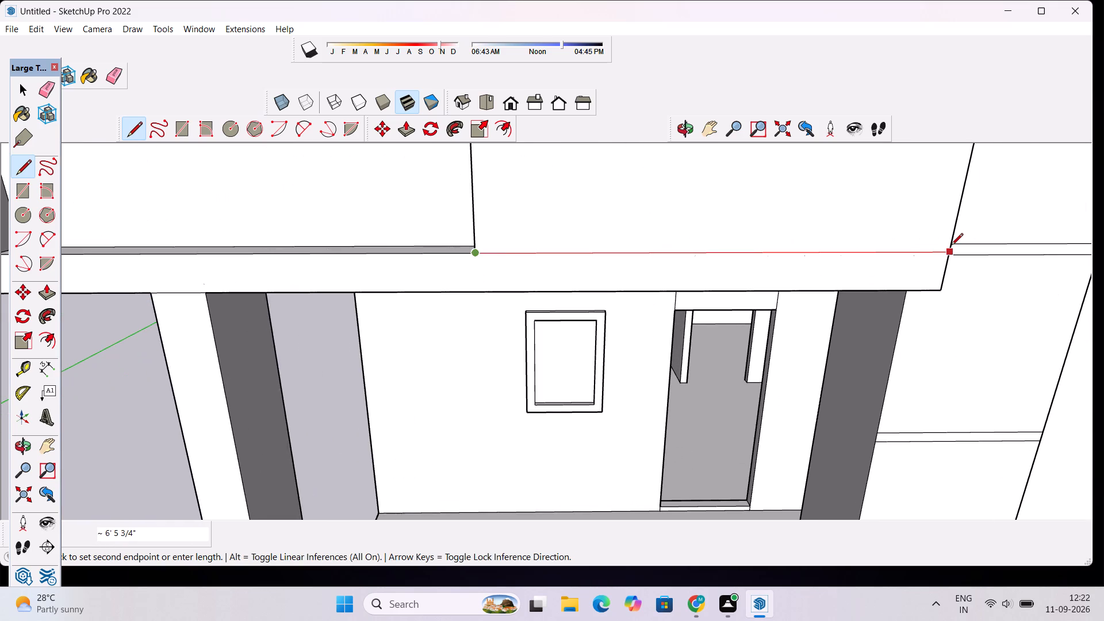
{"action": "left_click", "coordinate": [952, 246]}
{"action": "key", "text": "space"}
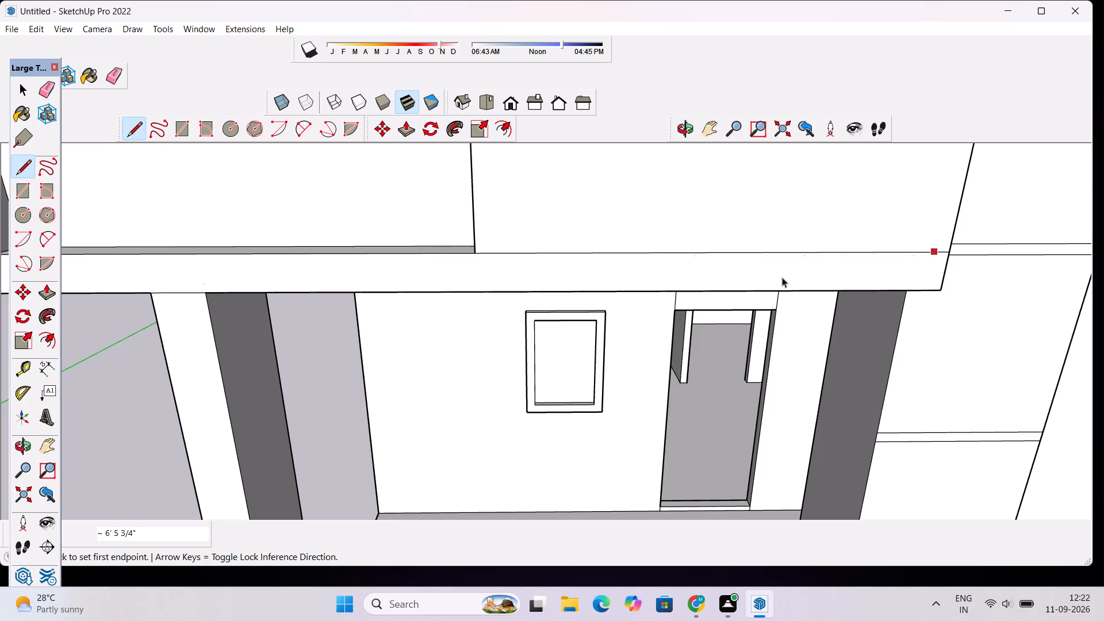
Draw a 1' line along the parapet's upper seam from the circle panel's edge, and a vertical line about 1' 11 1/2" from its midpoint to the lower line.
{"action": "scroll", "coordinate": [660, 297], "scroll_direction": "down", "scroll_amount": 10}
{"action": "scroll", "coordinate": [678, 272], "scroll_direction": "up", "scroll_amount": 4}
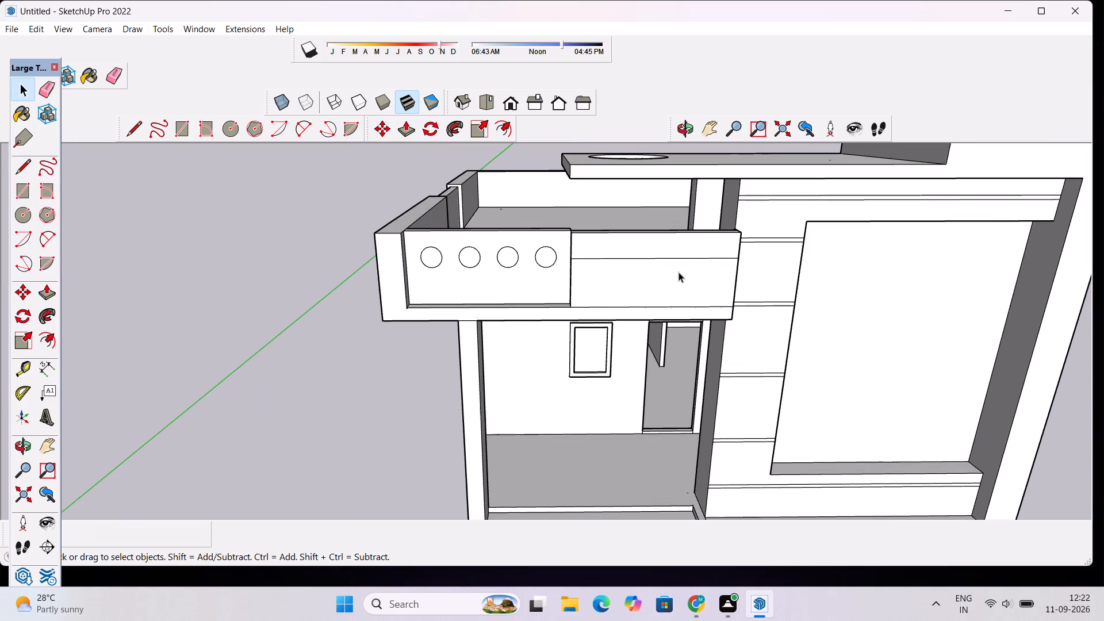
{"action": "key", "text": "l"}
{"action": "scroll", "coordinate": [586, 270], "scroll_direction": "up", "scroll_amount": 5}
{"action": "left_click", "coordinate": [559, 252]}
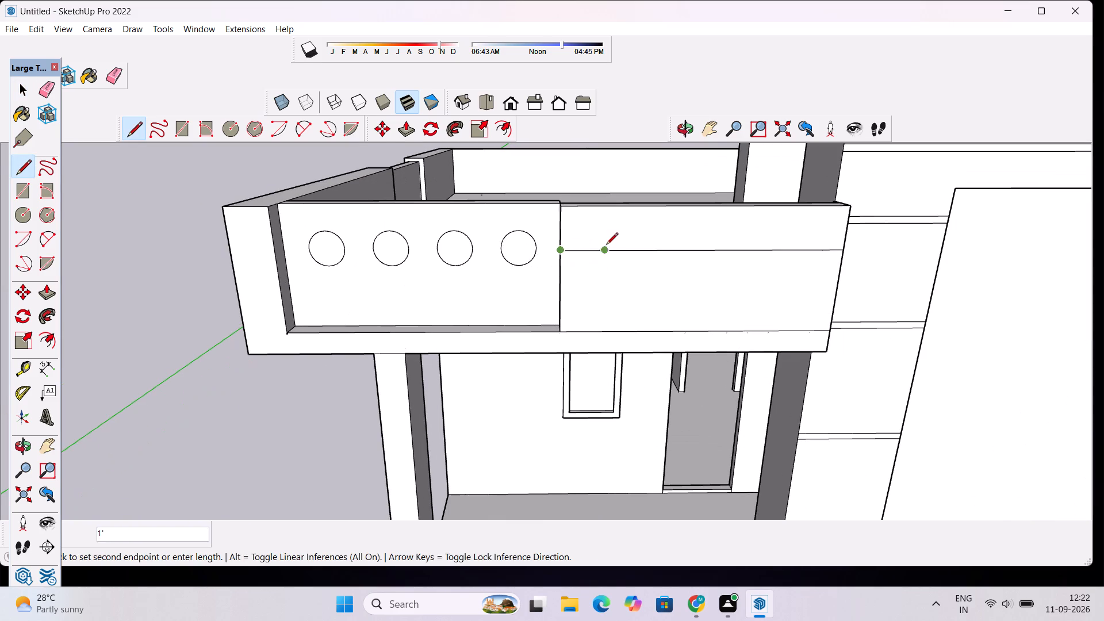
{"action": "type", "text": "1'"}
{"action": "key", "text": "Return"}
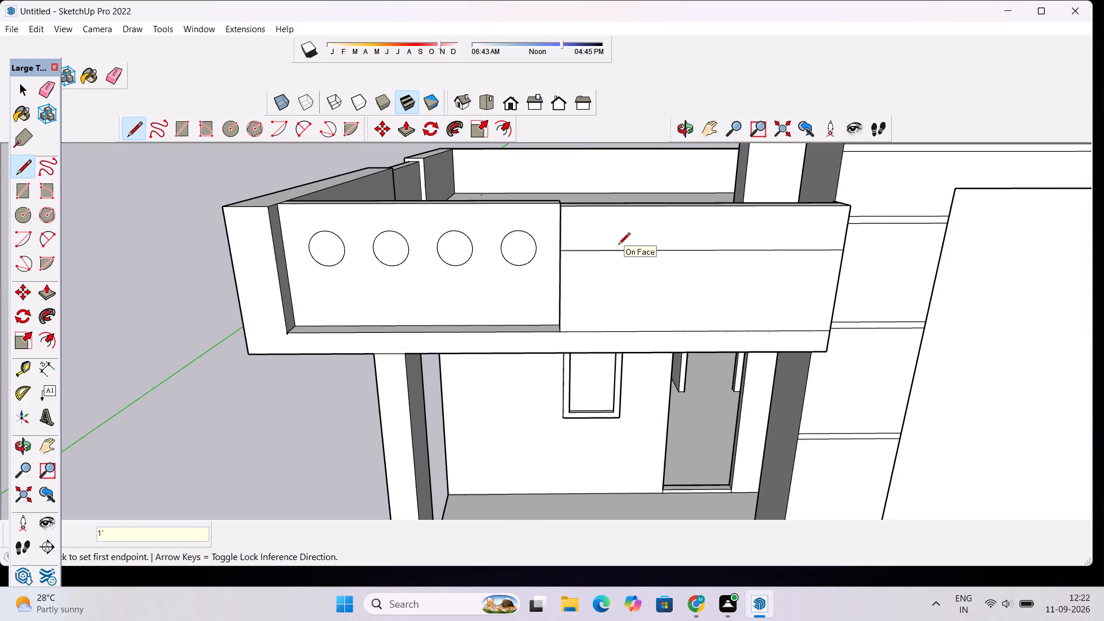
{"action": "left_click", "coordinate": [582, 250]}
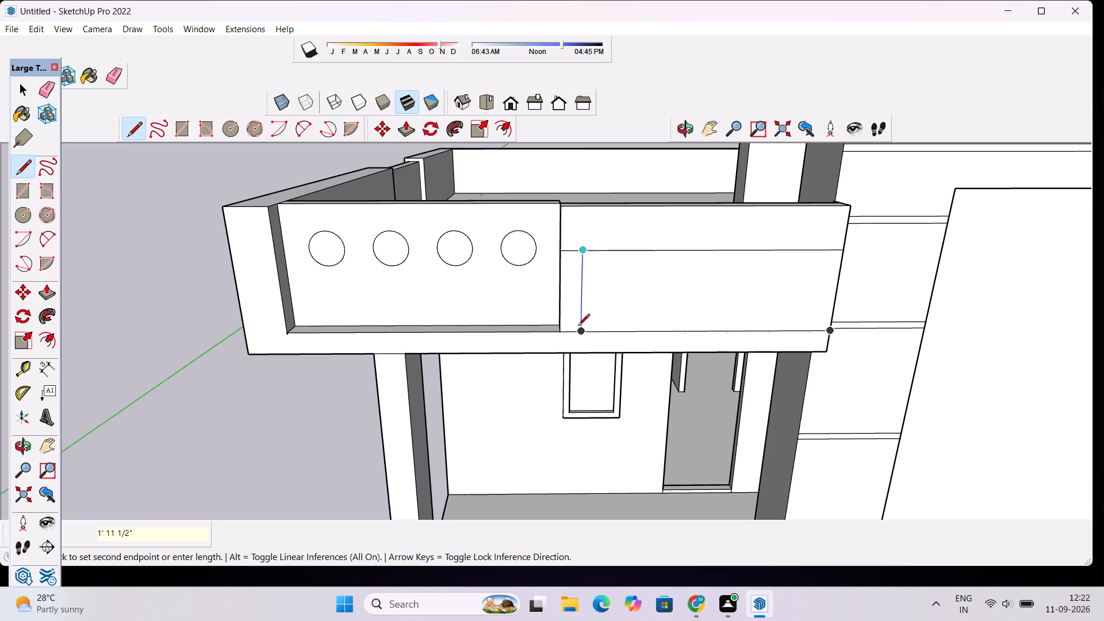
{"action": "left_click", "coordinate": [578, 333]}
{"action": "key", "text": "space"}
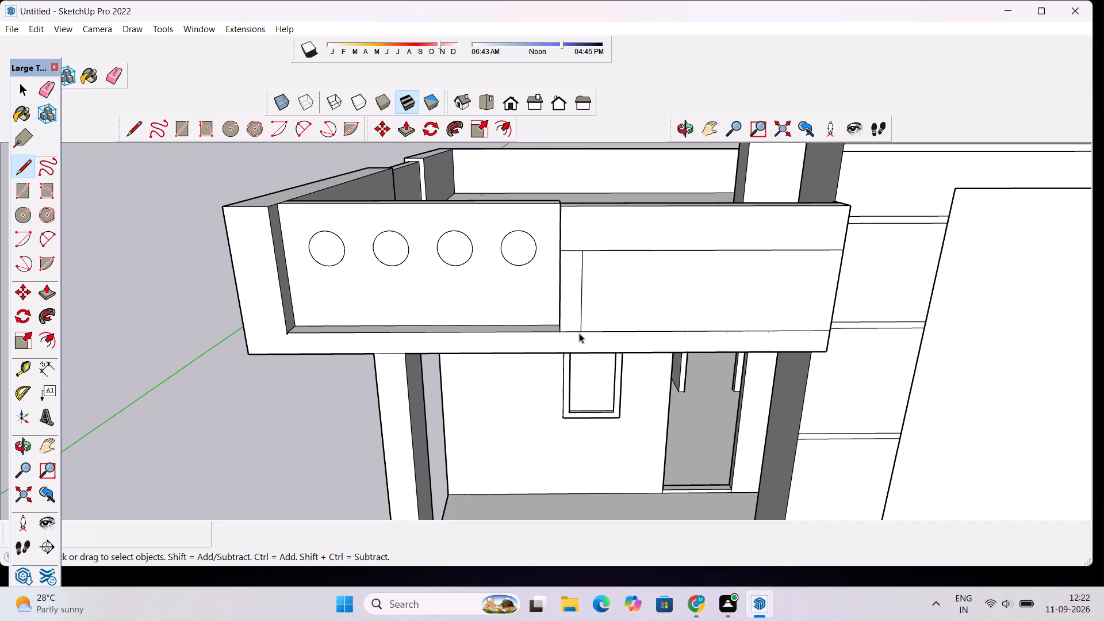
Measure the distance along the seam from the circle panel's edge to the vertical line.
{"action": "key", "text": "m"}
{"action": "key", "text": "space"}
{"action": "left_click", "coordinate": [46, 370]}
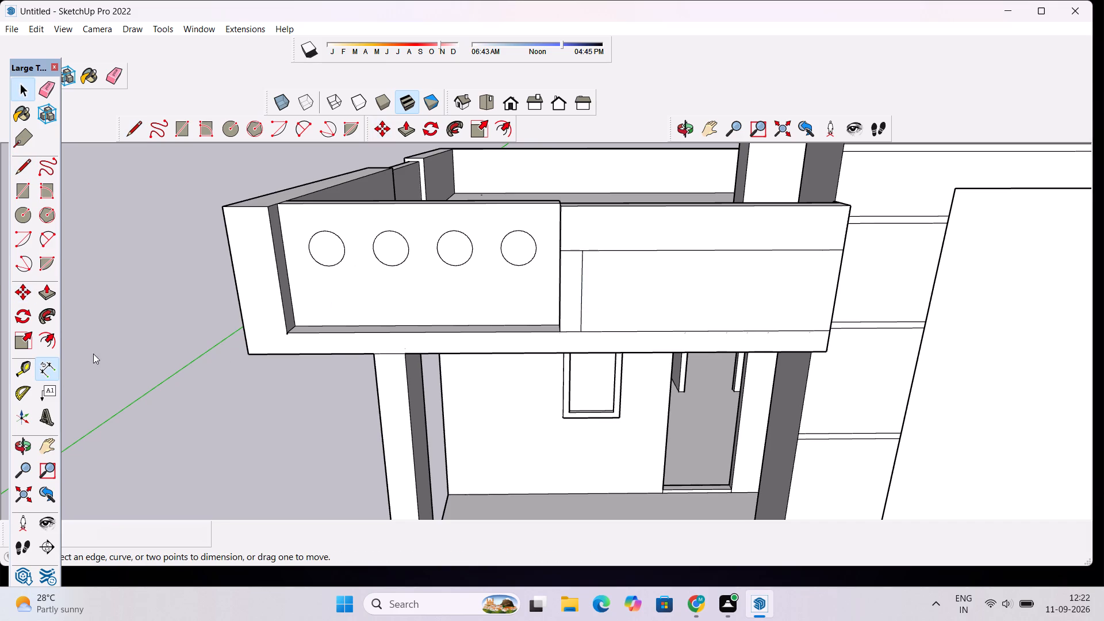
{"action": "scroll", "coordinate": [547, 240], "scroll_direction": "up", "scroll_amount": 5}
{"action": "left_click", "coordinate": [570, 259]}
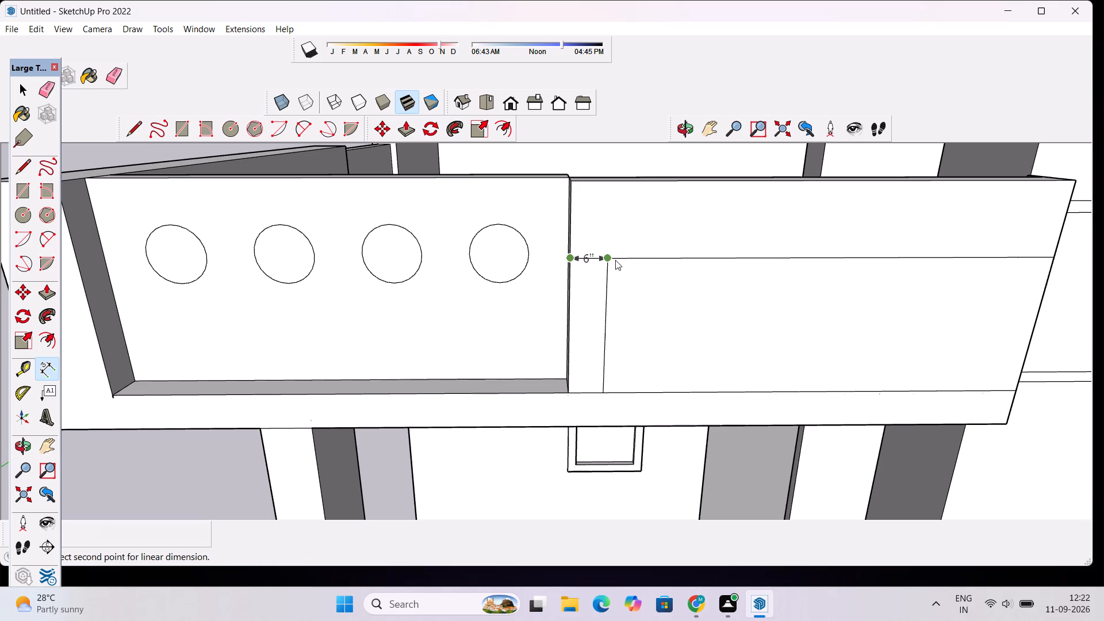
{"action": "key", "text": "space"}
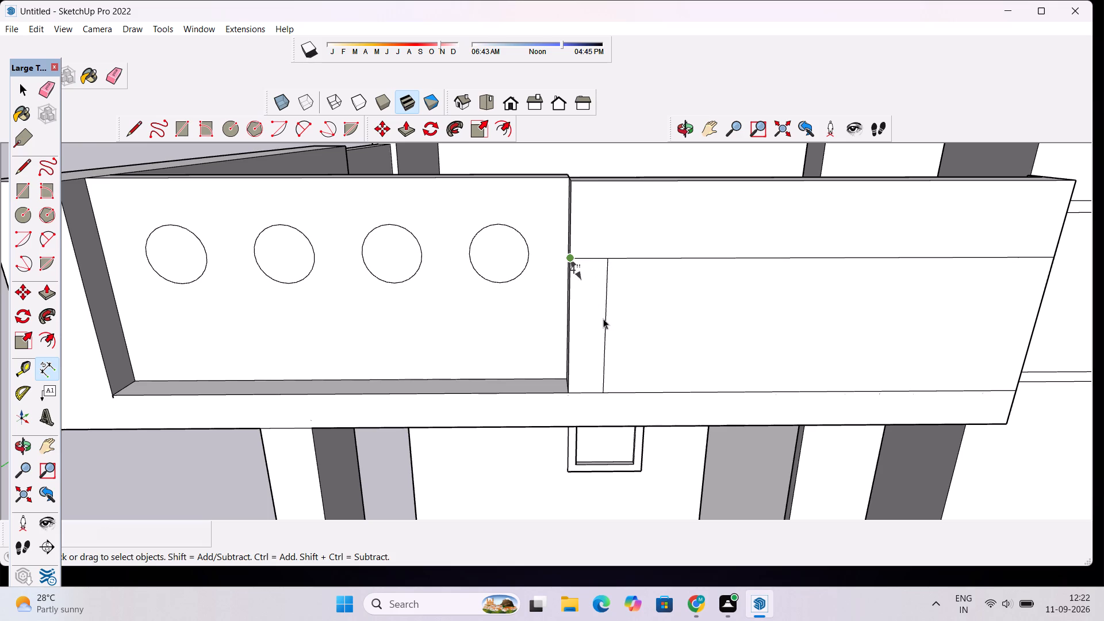
Copy the vertical line 6" along the parapet, away from the circle panel.
{"action": "left_click", "coordinate": [605, 324]}
{"action": "key", "text": "m"}
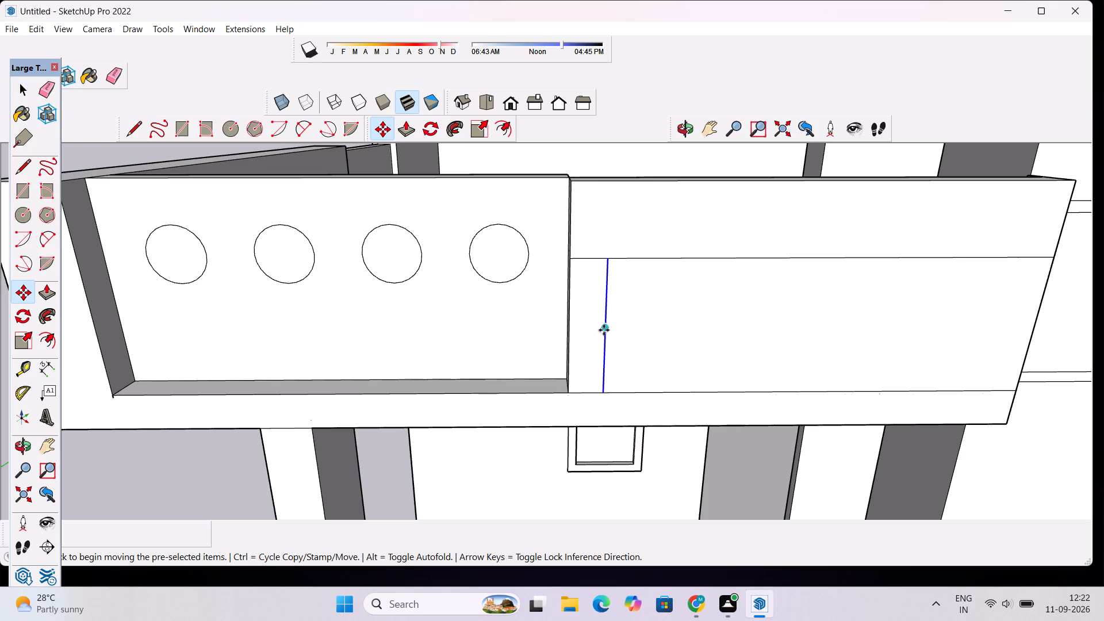
{"action": "left_click", "coordinate": [604, 330]}
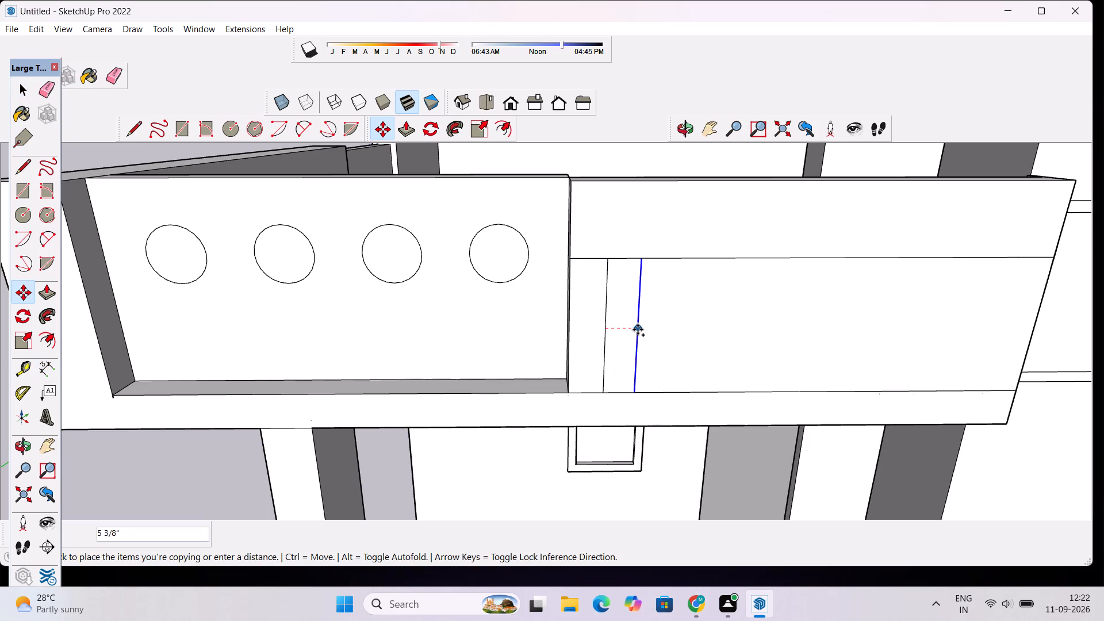
{"action": "type", "text": "6\""}
{"action": "key", "text": "Return"}
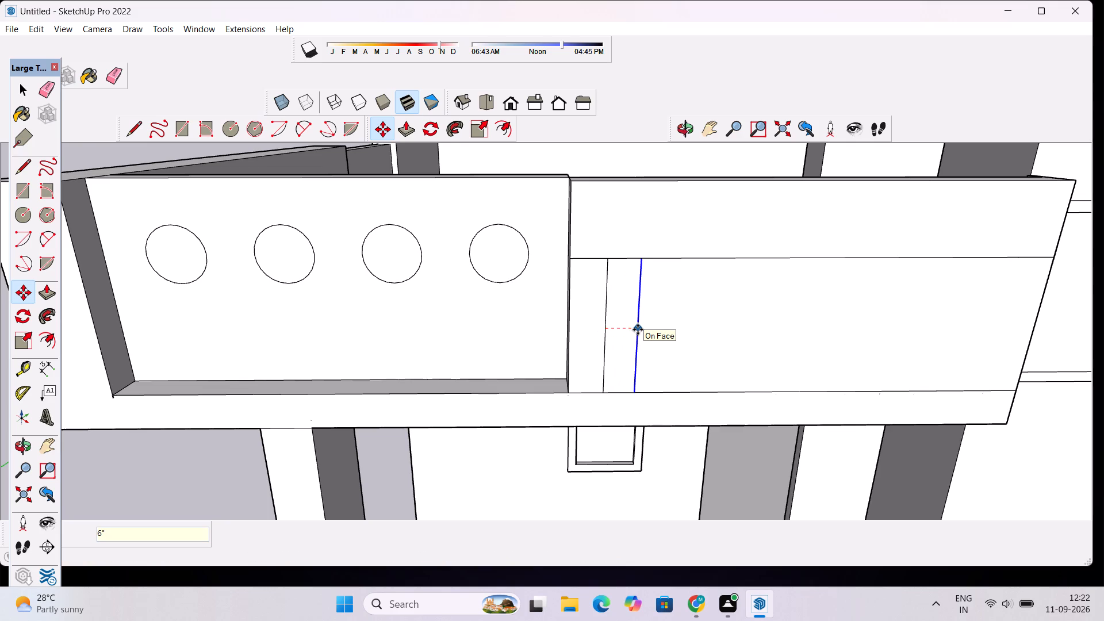
Copy the second vertical line 6" further along the parapet and repeat it as a 10-copy array.
{"action": "left_click", "coordinate": [641, 328]}
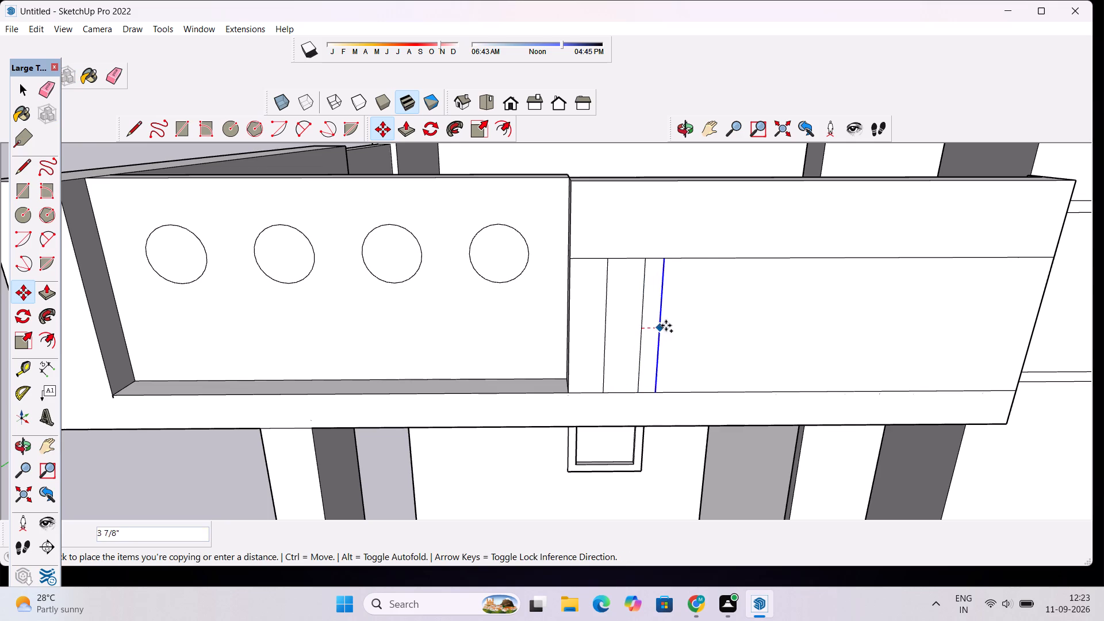
{"action": "type", "text": "6\""}
{"action": "key", "text": "Return"}
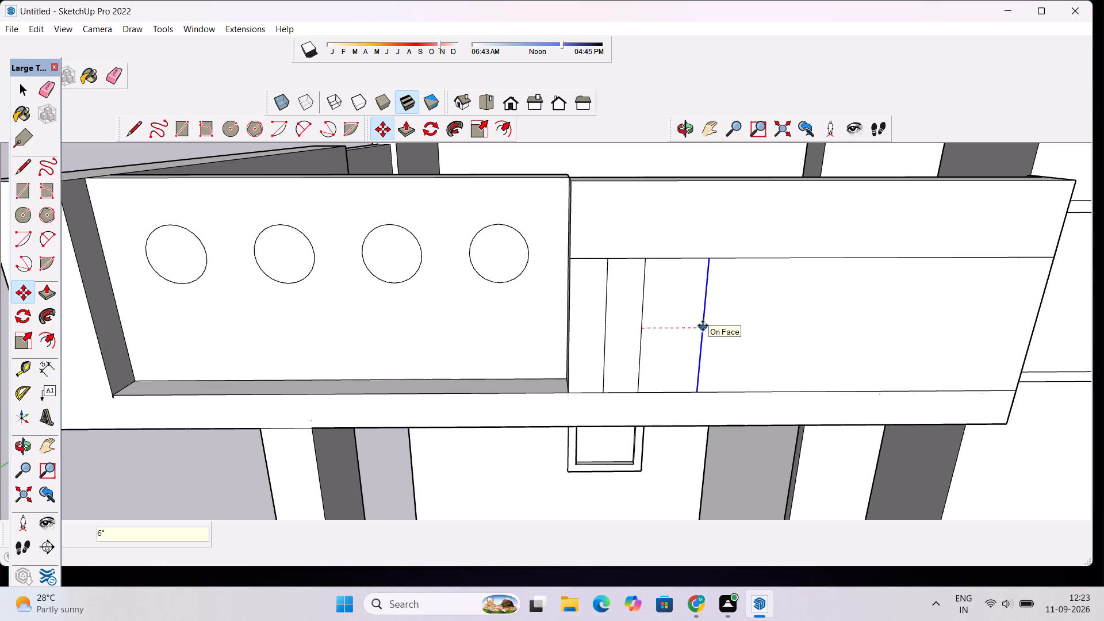
{"action": "key", "text": "asterisk"}
{"action": "type", "text": "10"}
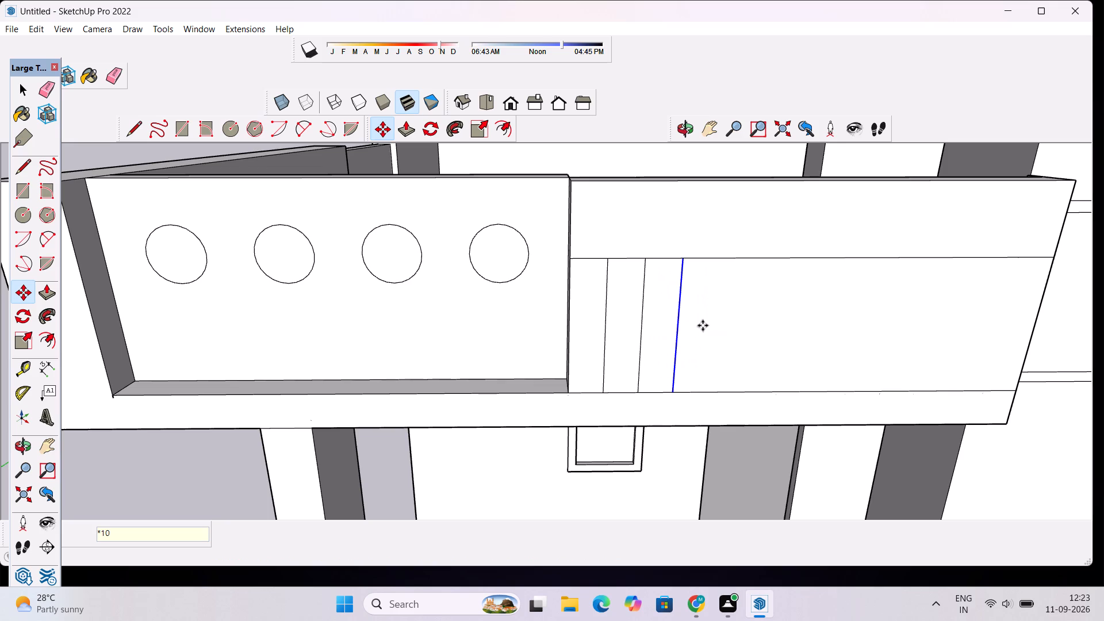
{"action": "key", "text": "Return"}
{"action": "scroll", "coordinate": [703, 325], "scroll_direction": "down", "scroll_amount": 4}
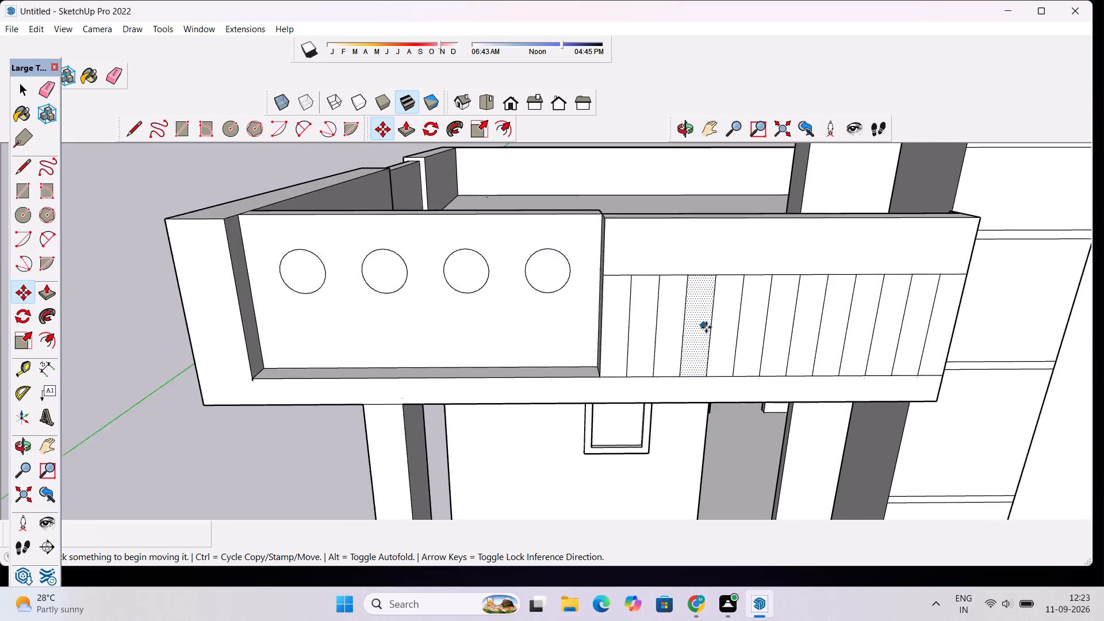
{"action": "key", "text": "space"}
Start Push/Pull on the second vertical strip from the circle panel.
{"action": "scroll", "coordinate": [743, 326], "scroll_direction": "down", "scroll_amount": 3}
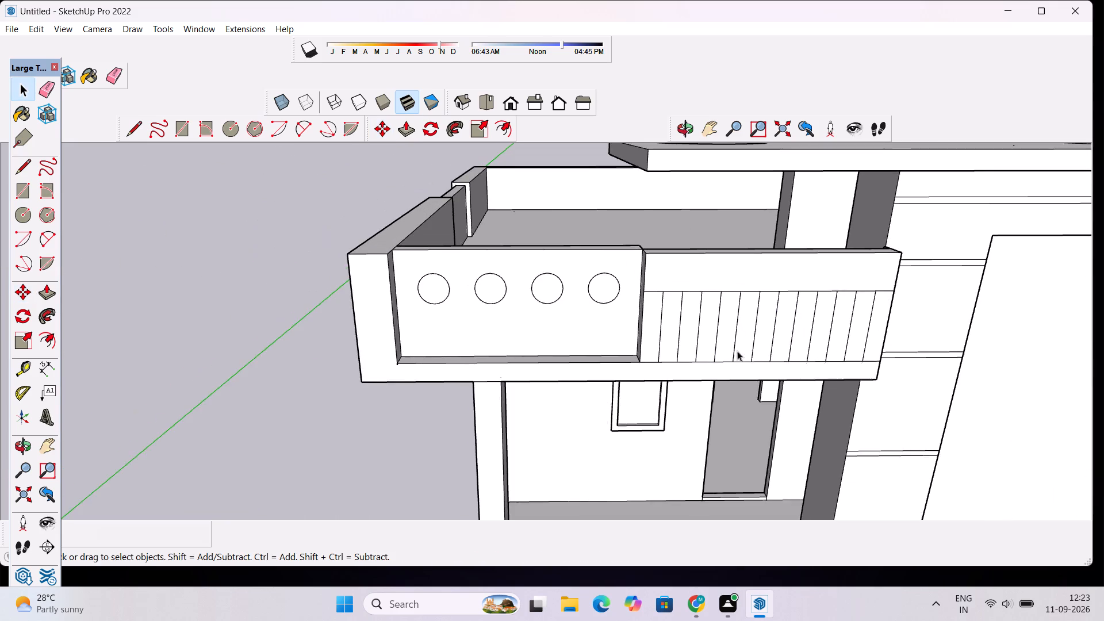
{"action": "scroll", "coordinate": [785, 359], "scroll_direction": "up", "scroll_amount": 4}
{"action": "left_click", "coordinate": [607, 315]}
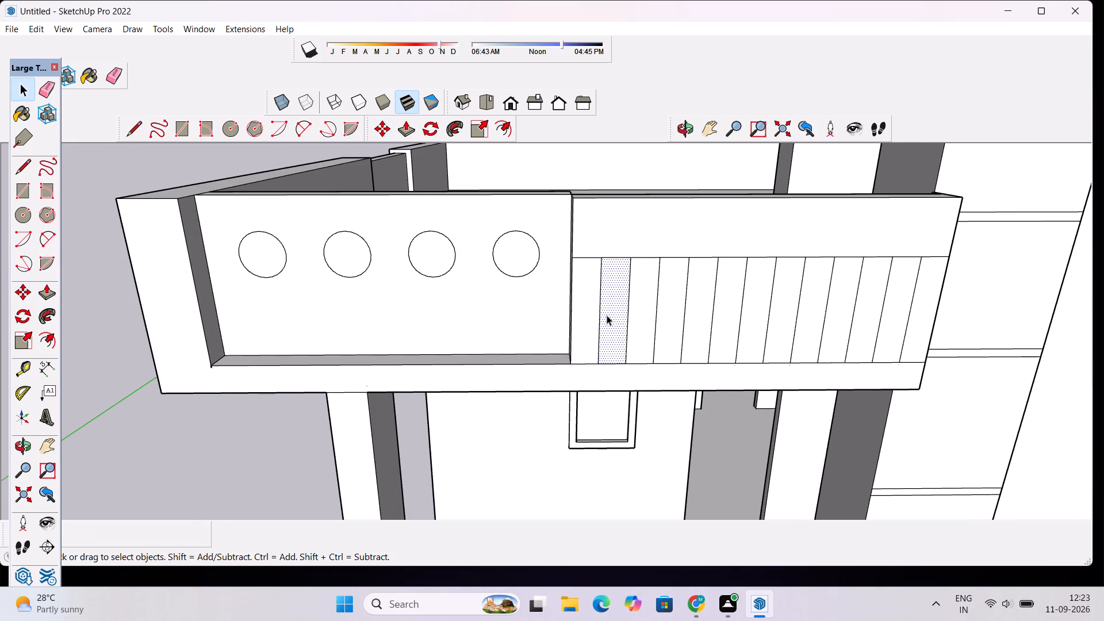
{"action": "key", "text": "p"}
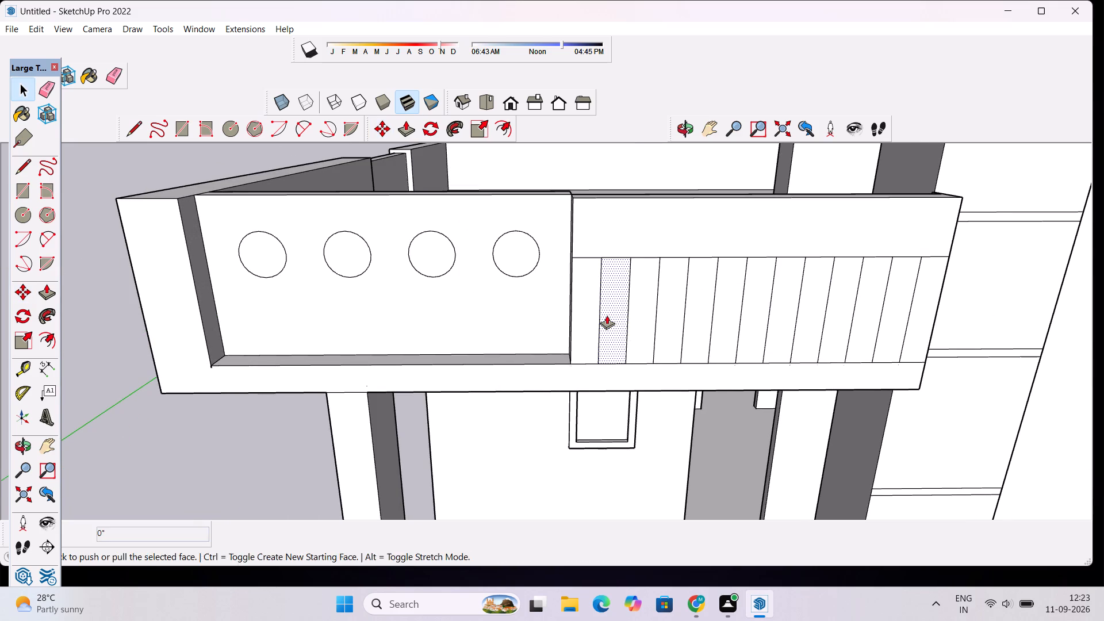
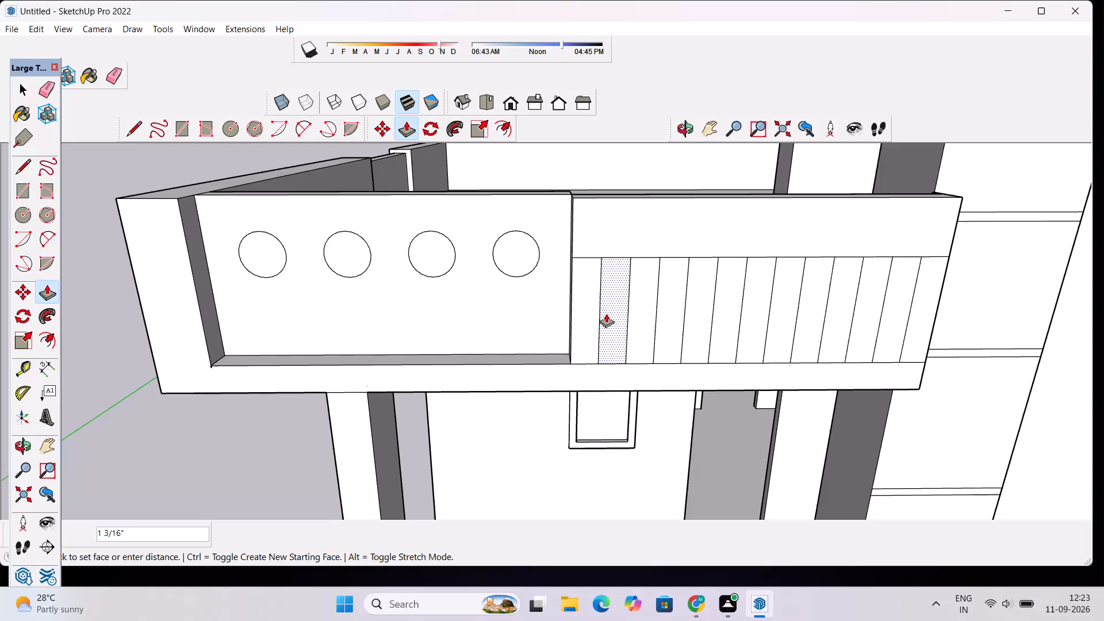
Push six alternating vertical strips of the balcony parapet inward 2" with Push/Pull to form a slatted railing.
{"action": "type", "text": "2\""}
{"action": "key", "text": "Return"}
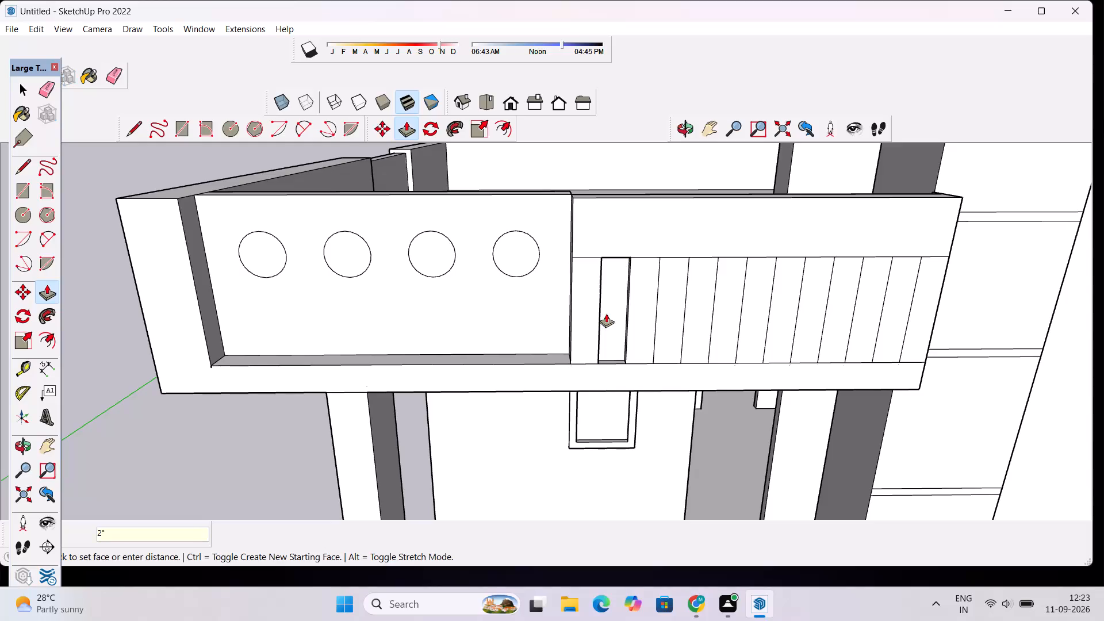
{"action": "left_click", "coordinate": [667, 323]}
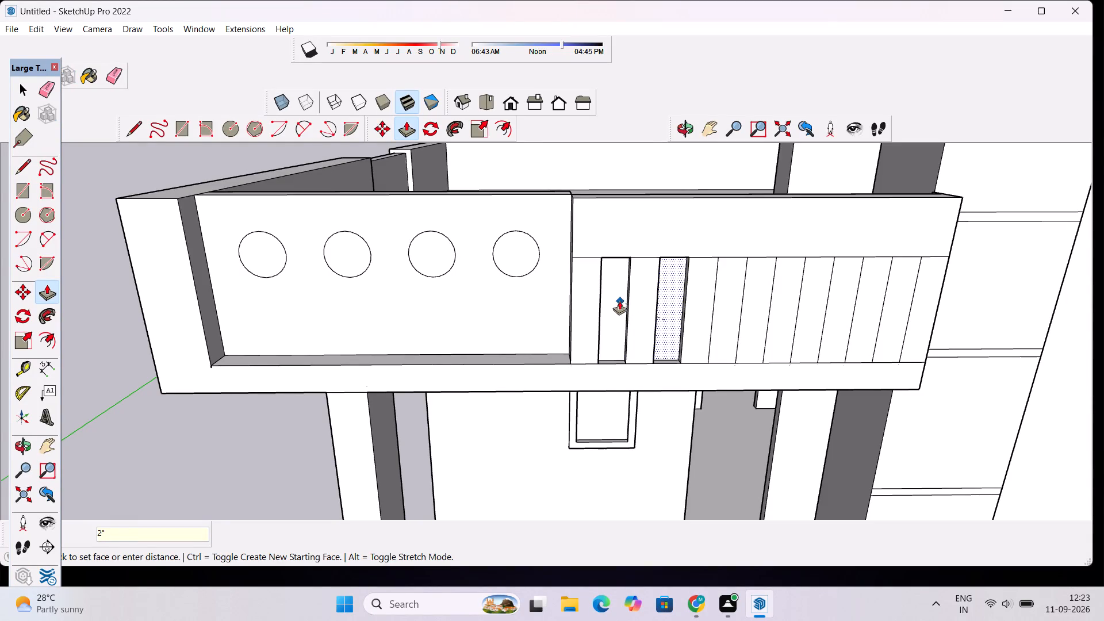
{"action": "left_click", "coordinate": [617, 298]}
{"action": "left_click", "coordinate": [728, 320]}
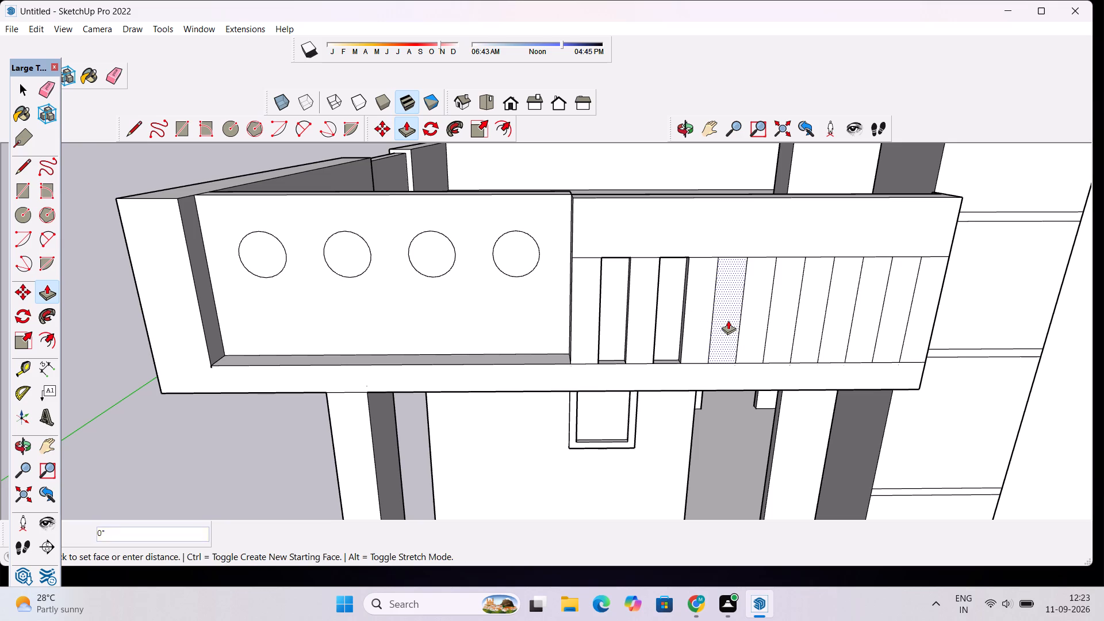
{"action": "left_click", "coordinate": [674, 308]}
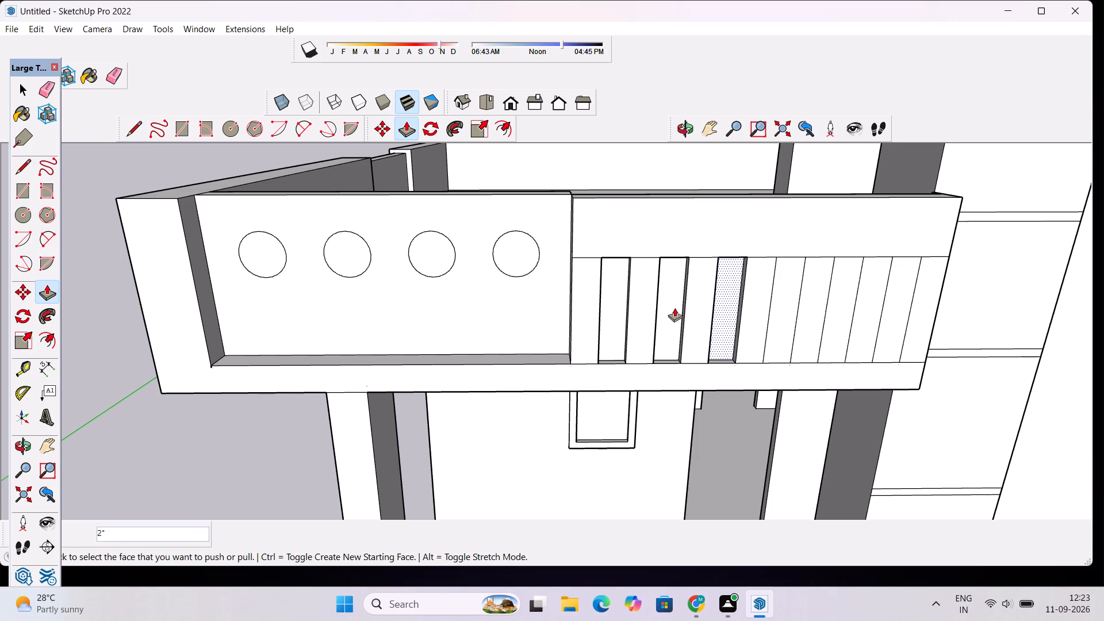
{"action": "left_click", "coordinate": [785, 314]}
{"action": "left_click", "coordinate": [733, 287]}
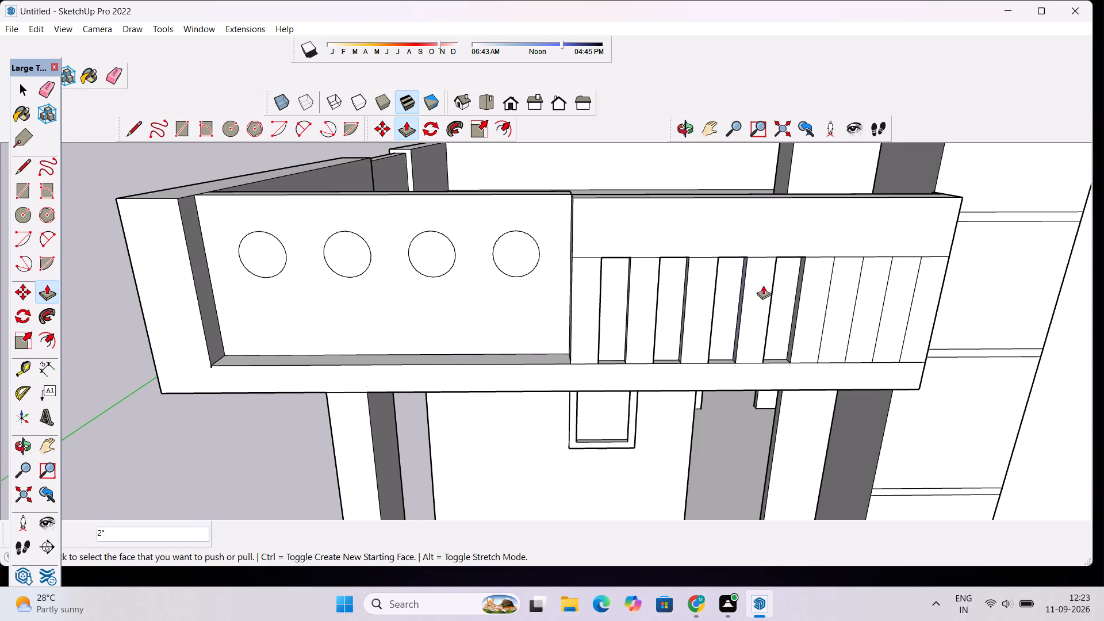
{"action": "left_click", "coordinate": [833, 303]}
{"action": "left_click", "coordinate": [787, 285]}
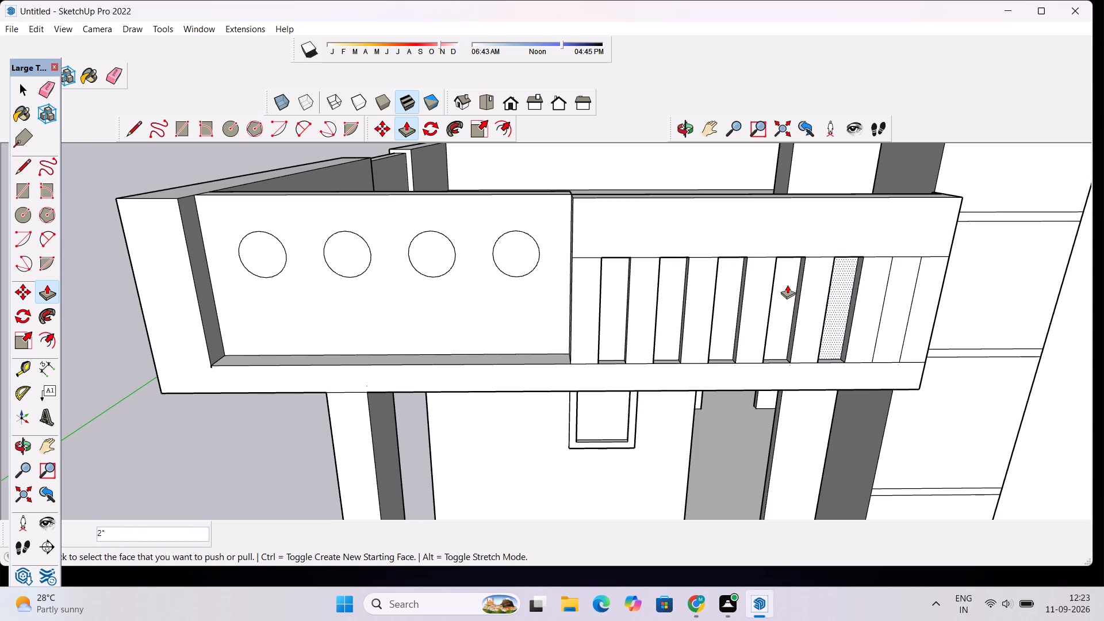
{"action": "left_click", "coordinate": [893, 308]}
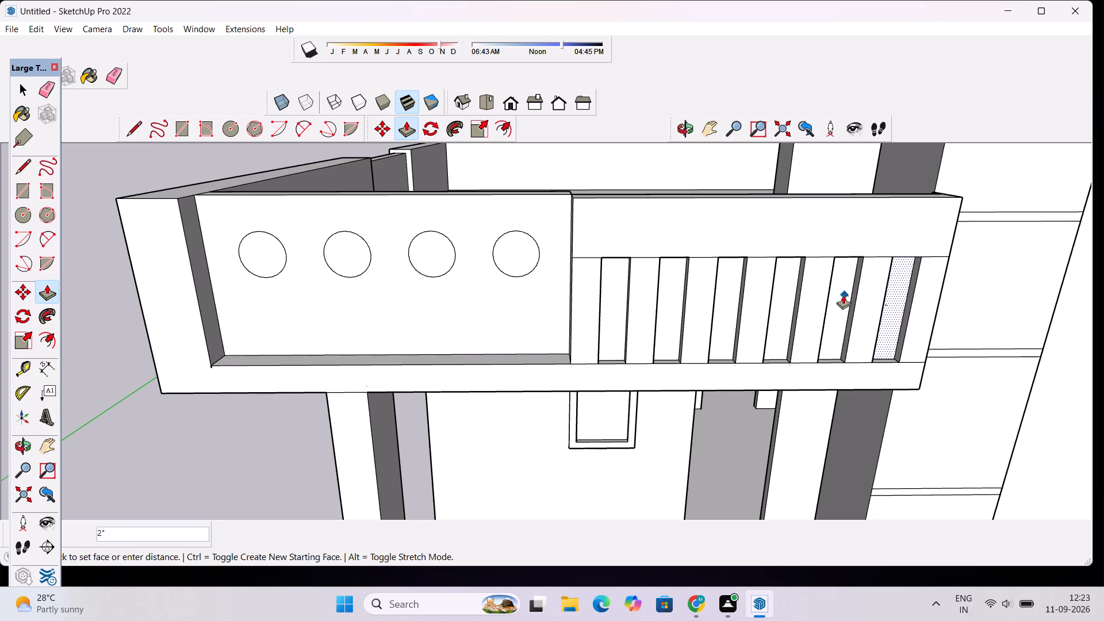
{"action": "left_click", "coordinate": [843, 295]}
{"action": "scroll", "coordinate": [812, 320], "scroll_direction": "down", "scroll_amount": 4}
{"action": "key", "text": "space"}
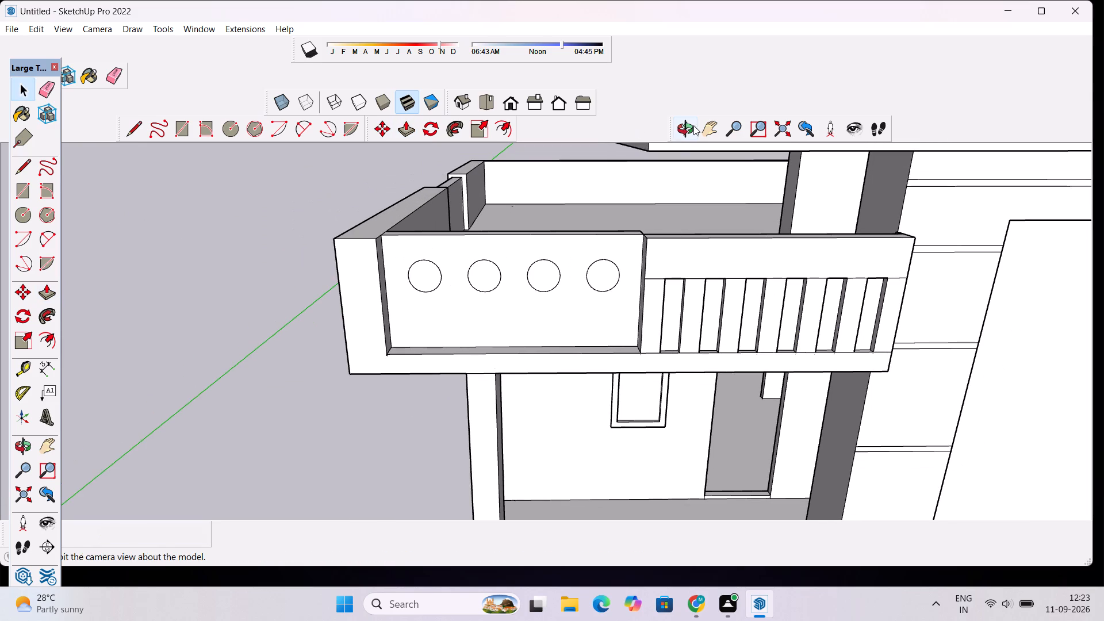
Inspect the recessed balcony strips and the house's front facade from several angles and distances.
{"action": "left_click", "coordinate": [693, 131]}
{"action": "left_click_drag", "start_coordinate": [696, 321], "coordinate": [442, 317]}
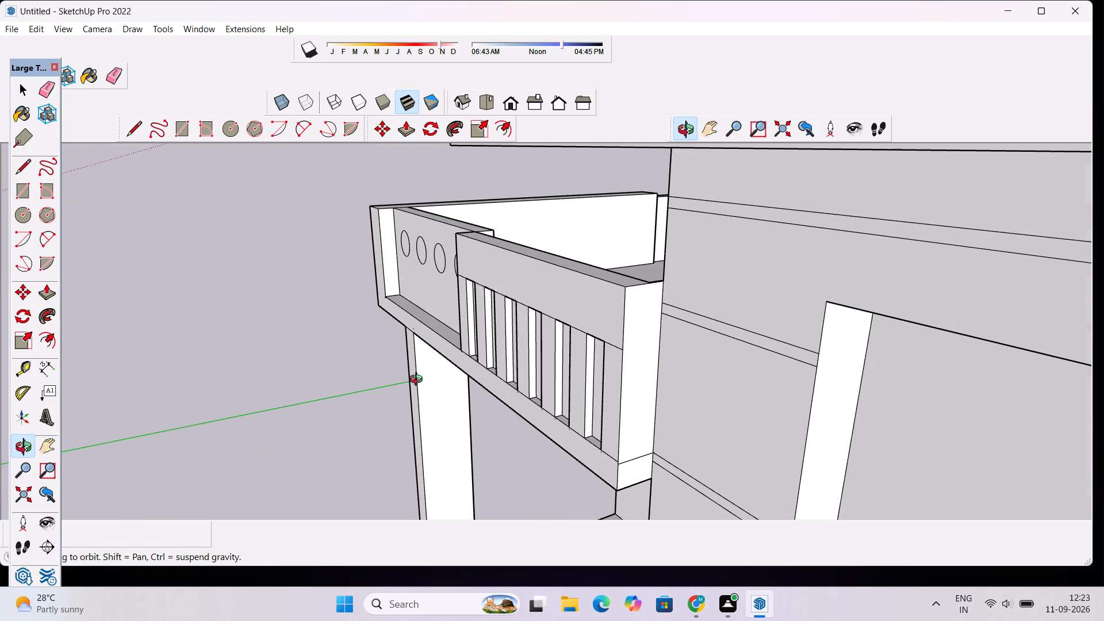
{"action": "left_click_drag", "start_coordinate": [440, 396], "coordinate": [673, 310]}
{"action": "scroll", "coordinate": [674, 313], "scroll_direction": "down", "scroll_amount": 5}
{"action": "left_click_drag", "start_coordinate": [616, 322], "coordinate": [621, 332]}
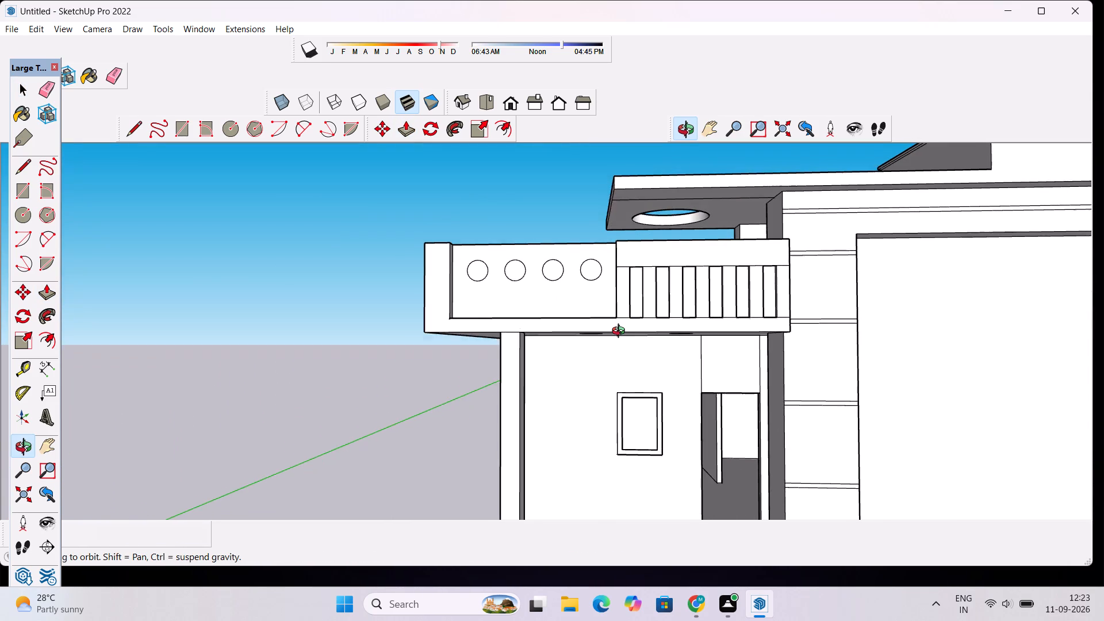
{"action": "left_click_drag", "start_coordinate": [621, 332], "coordinate": [819, 398]}
{"action": "scroll", "coordinate": [745, 316], "scroll_direction": "up", "scroll_amount": 11}
{"action": "left_click_drag", "start_coordinate": [856, 294], "coordinate": [857, 301]}
{"action": "left_click_drag", "start_coordinate": [857, 305], "coordinate": [754, 312]}
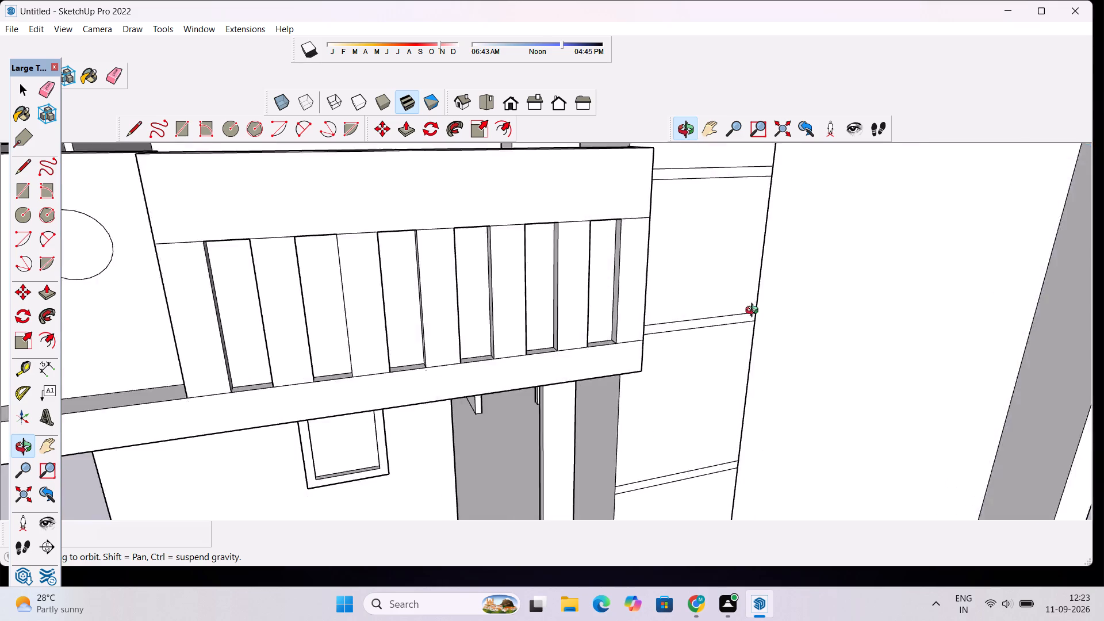
{"action": "left_click_drag", "start_coordinate": [754, 312], "coordinate": [719, 310]}
{"action": "scroll", "coordinate": [719, 310], "scroll_direction": "down", "scroll_amount": 7}
{"action": "left_click_drag", "start_coordinate": [727, 365], "coordinate": [637, 307]}
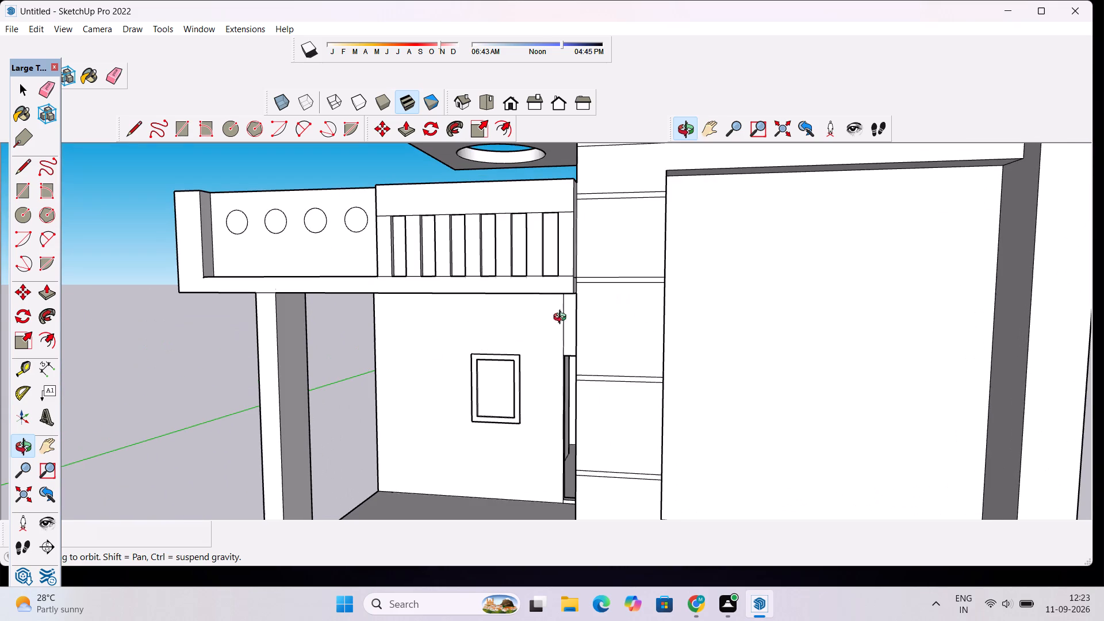
{"action": "scroll", "coordinate": [397, 327], "scroll_direction": "down", "scroll_amount": 3}
{"action": "scroll", "coordinate": [432, 332], "scroll_direction": "up", "scroll_amount": 1}
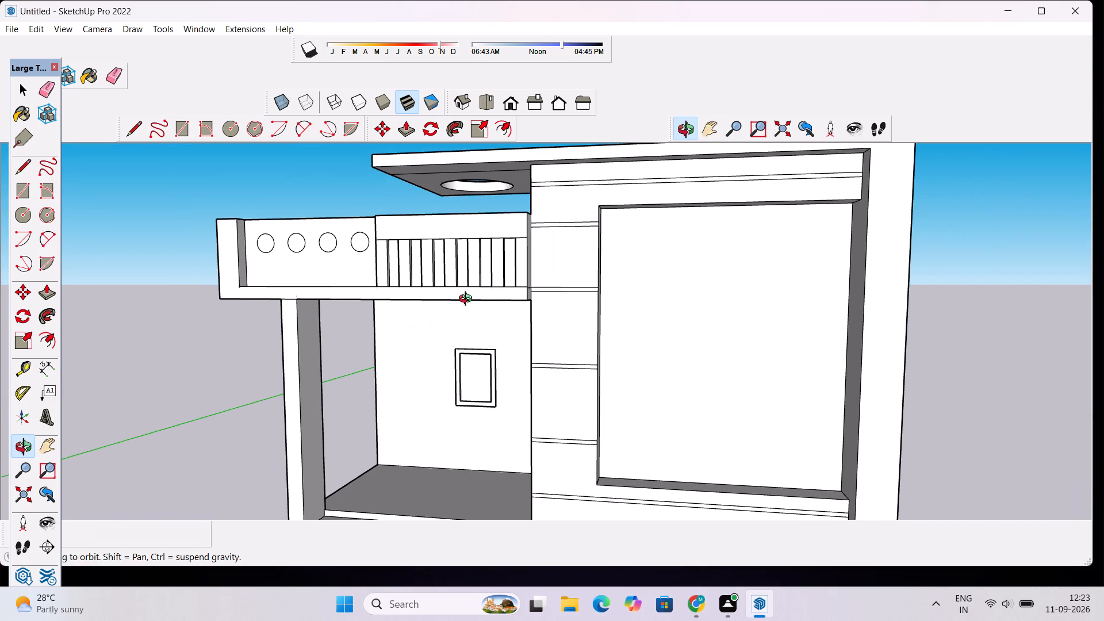
{"action": "scroll", "coordinate": [462, 311], "scroll_direction": "down", "scroll_amount": 3}
{"action": "scroll", "coordinate": [370, 335], "scroll_direction": "down", "scroll_amount": 4}
{"action": "left_click_drag", "start_coordinate": [315, 347], "coordinate": [331, 362]}
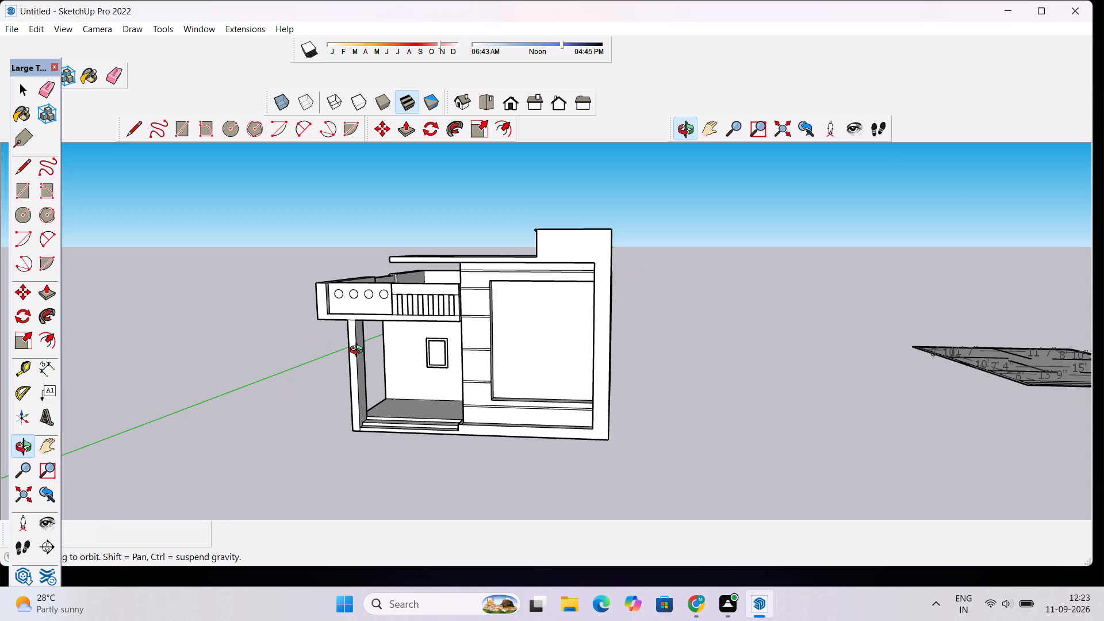
{"action": "scroll", "coordinate": [370, 343], "scroll_direction": "down", "scroll_amount": 3}
{"action": "scroll", "coordinate": [370, 365], "scroll_direction": "up", "scroll_amount": 9}
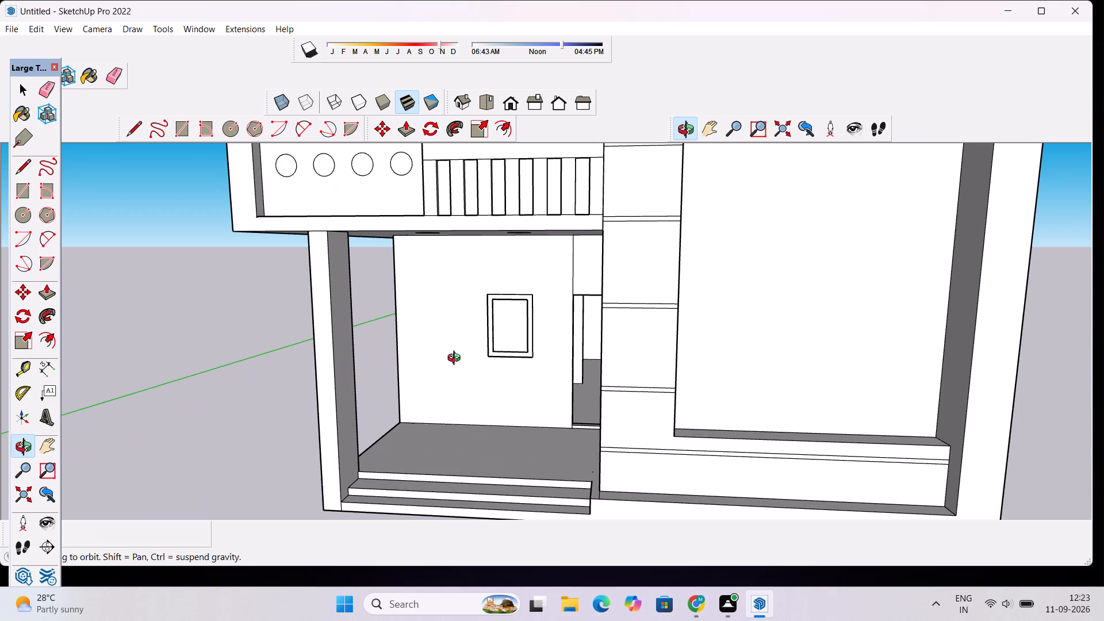
{"action": "left_click", "coordinate": [457, 359]}
{"action": "left_click_drag", "start_coordinate": [385, 369], "coordinate": [406, 371]}
{"action": "scroll", "coordinate": [407, 367], "scroll_direction": "down", "scroll_amount": 3}
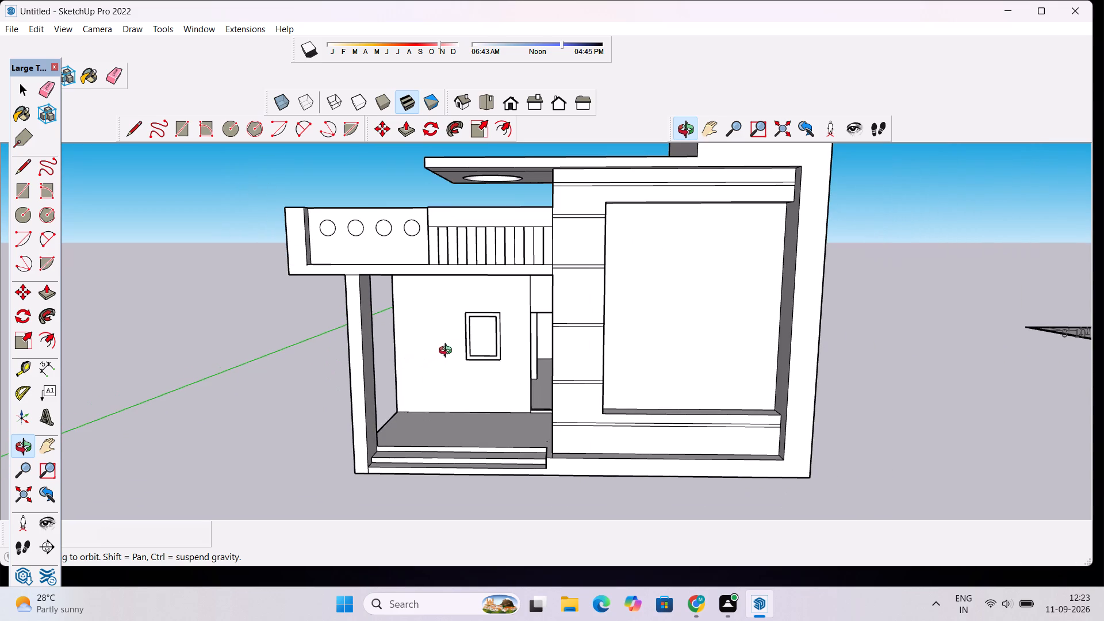
{"action": "scroll", "coordinate": [516, 355], "scroll_direction": "down", "scroll_amount": 5}
{"action": "scroll", "coordinate": [519, 356], "scroll_direction": "up", "scroll_amount": 6}
Erase the two vertical lines on the porch wall between the doorway's head and the ceiling.
{"action": "left_click_drag", "start_coordinate": [513, 351], "coordinate": [581, 353]}
{"action": "scroll", "coordinate": [534, 340], "scroll_direction": "up", "scroll_amount": 8}
{"action": "scroll", "coordinate": [558, 318], "scroll_direction": "down", "scroll_amount": 4}
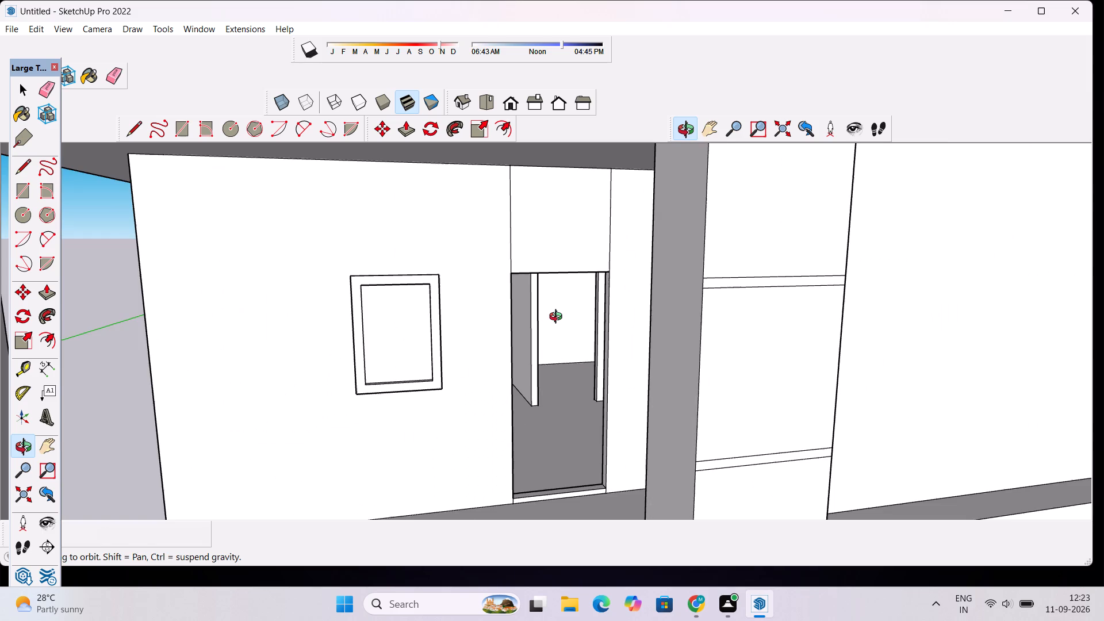
{"action": "key", "text": "space"}
{"action": "type", "text": "e"}
{"action": "left_click_drag", "start_coordinate": [620, 225], "coordinate": [524, 236]}
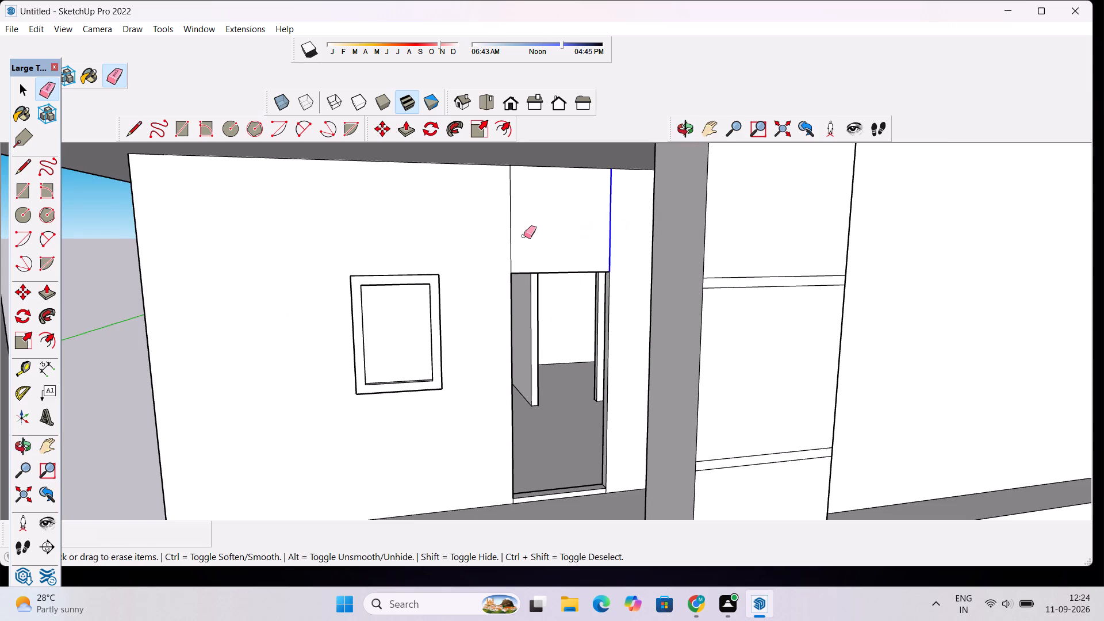
{"action": "left_click_drag", "start_coordinate": [524, 236], "coordinate": [496, 256]}
{"action": "scroll", "coordinate": [554, 292], "scroll_direction": "down", "scroll_amount": 6}
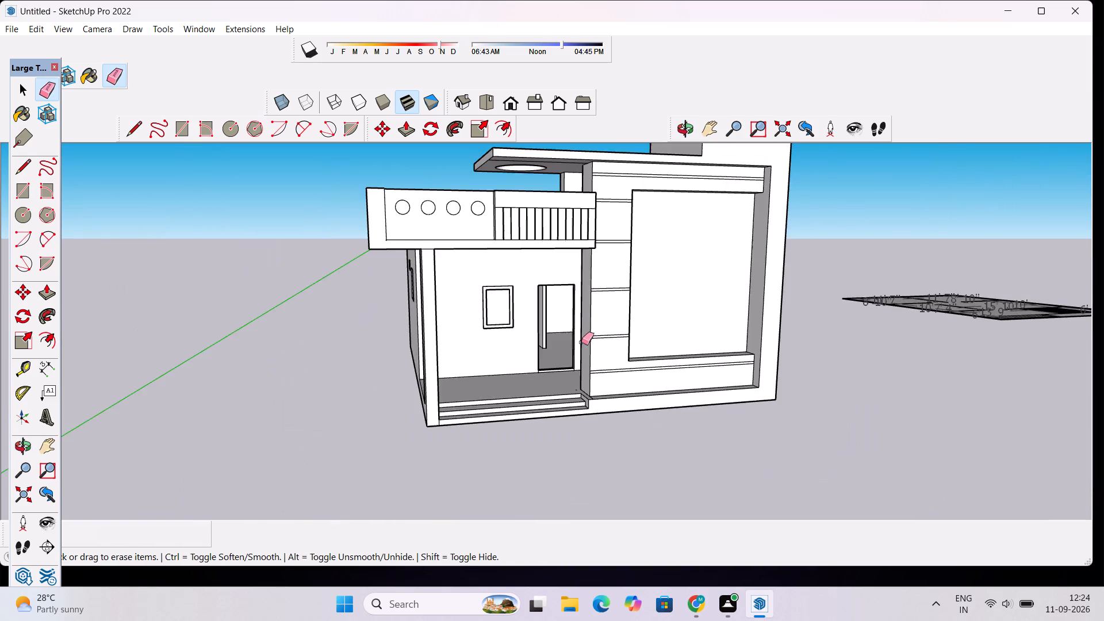
{"action": "scroll", "coordinate": [582, 343], "scroll_direction": "up", "scroll_amount": 6}
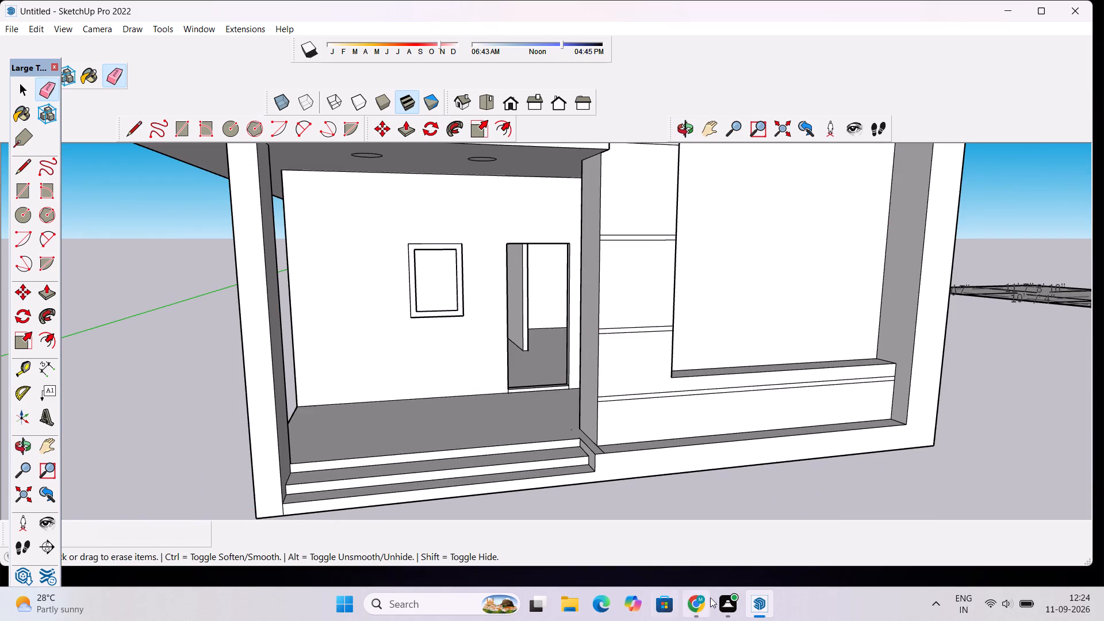
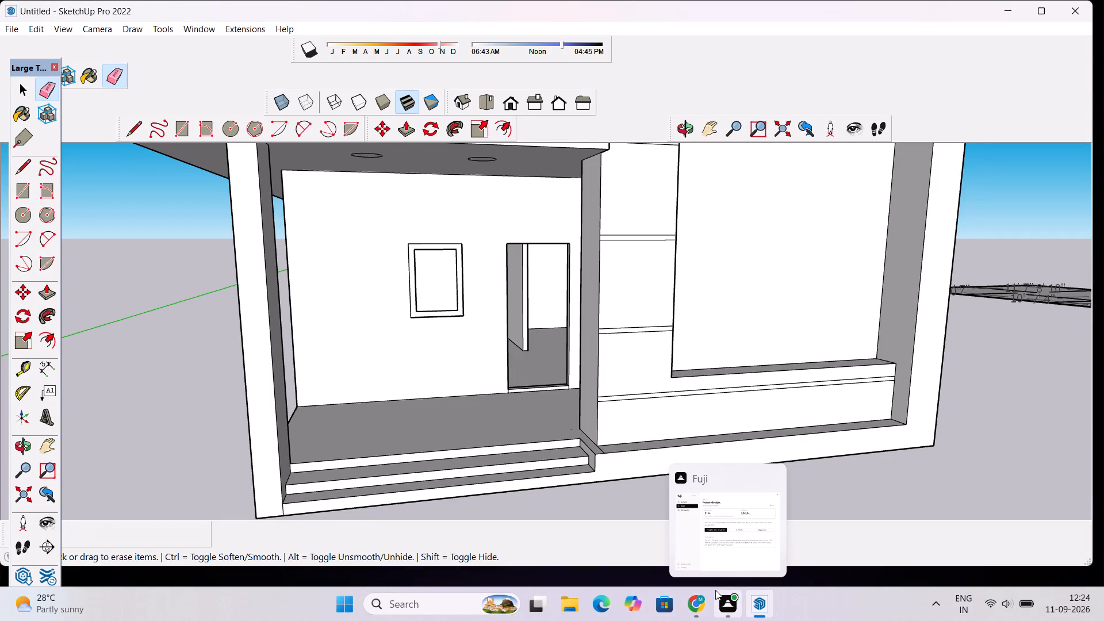
Draw an upright rectangle beside the house in the standard front view, entering 3' and 7' for its sides.
{"action": "scroll", "coordinate": [582, 415], "scroll_direction": "down", "scroll_amount": 9}
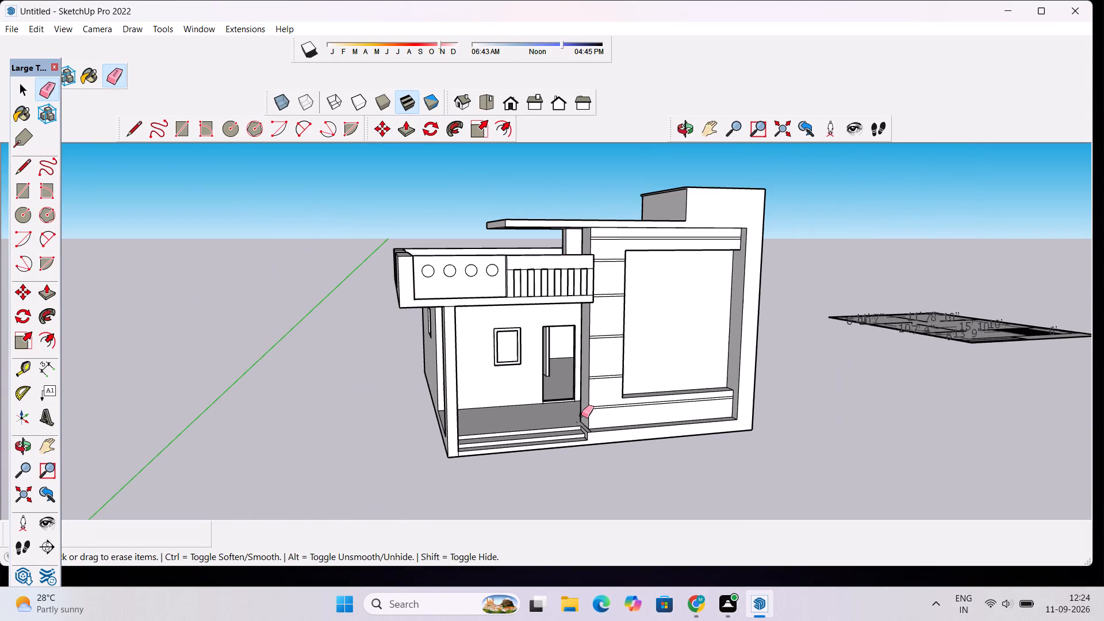
{"action": "key", "text": "space"}
{"action": "scroll", "coordinate": [632, 373], "scroll_direction": "down", "scroll_amount": 5}
{"action": "scroll", "coordinate": [808, 356], "scroll_direction": "up", "scroll_amount": 4}
{"action": "left_click", "coordinate": [689, 128]}
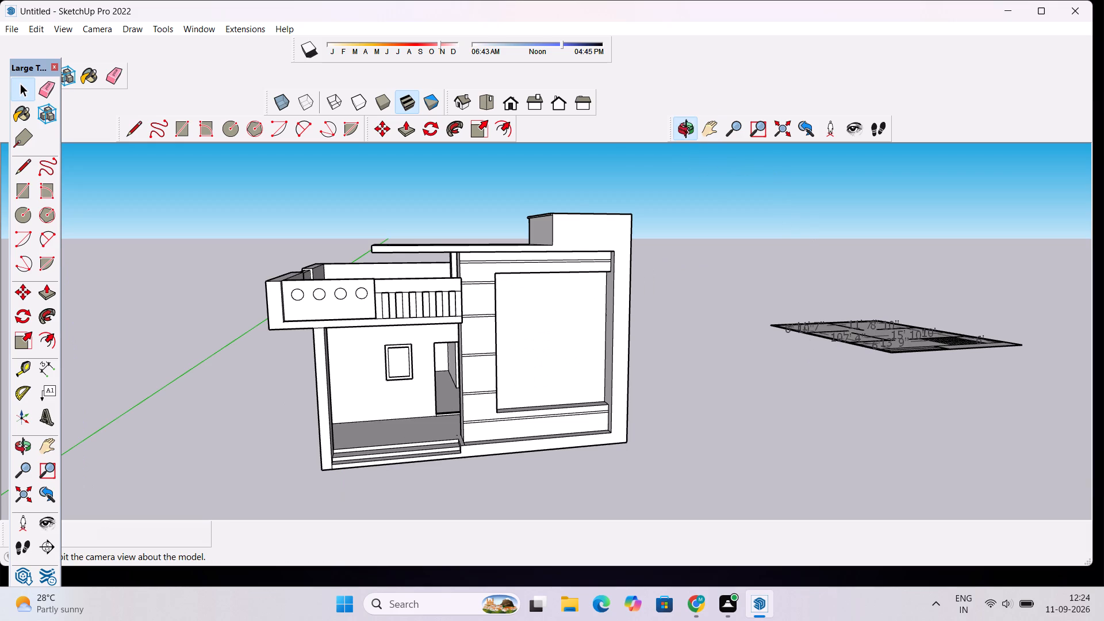
{"action": "left_click_drag", "start_coordinate": [784, 323], "coordinate": [712, 336]}
{"action": "scroll", "coordinate": [710, 335], "scroll_direction": "down", "scroll_amount": 5}
{"action": "scroll", "coordinate": [574, 425], "scroll_direction": "up", "scroll_amount": 5}
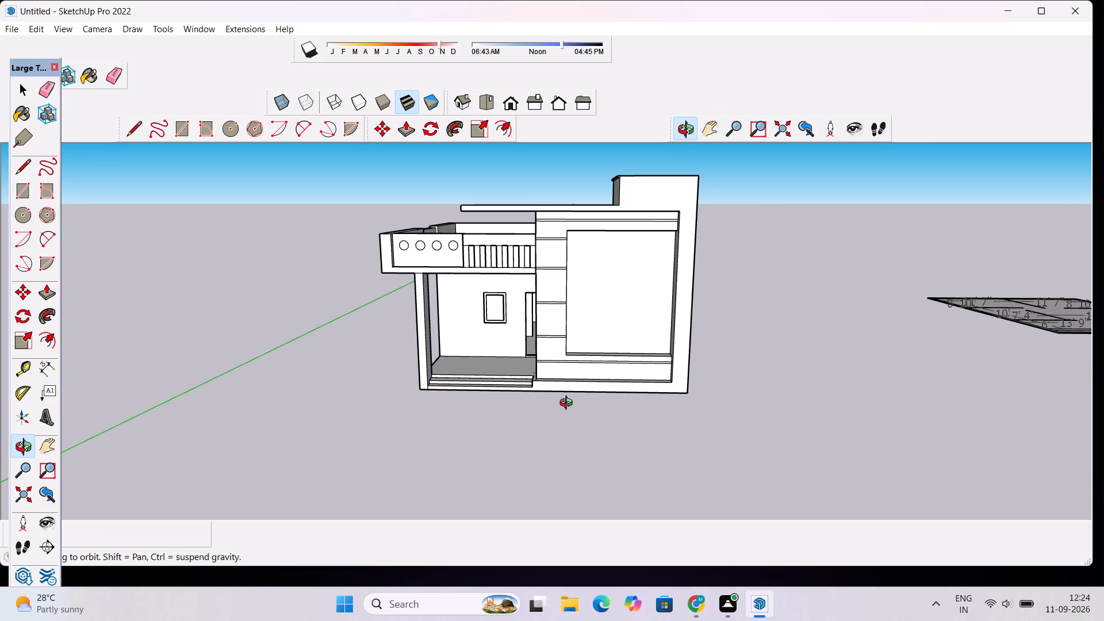
{"action": "scroll", "coordinate": [571, 436], "scroll_direction": "down", "scroll_amount": 6}
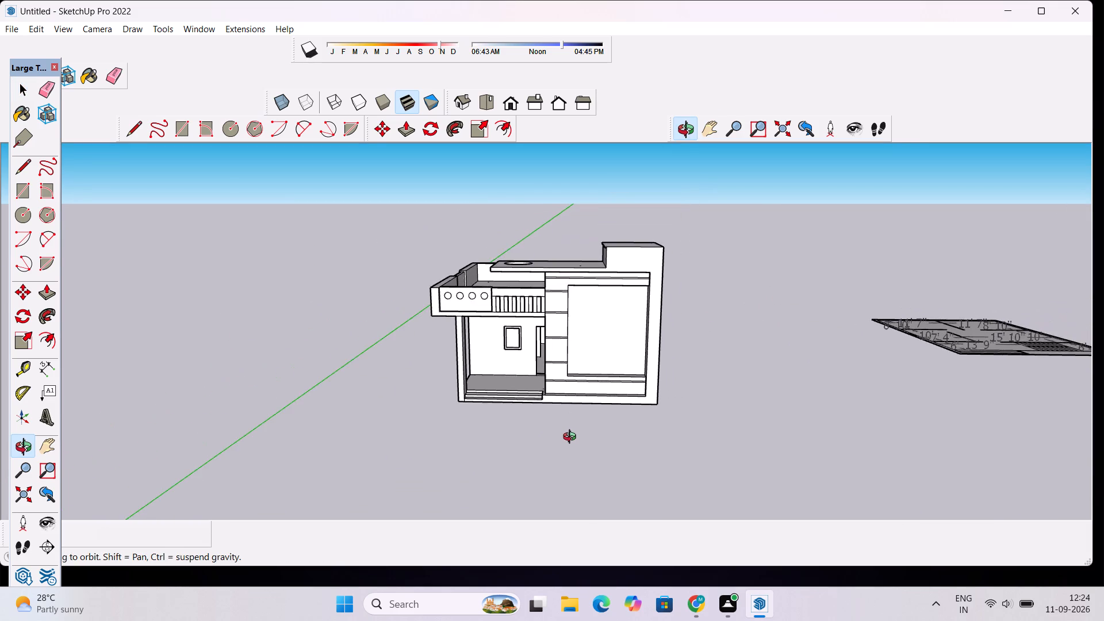
{"action": "scroll", "coordinate": [574, 434], "scroll_direction": "down", "scroll_amount": 8}
{"action": "left_click", "coordinate": [515, 107]}
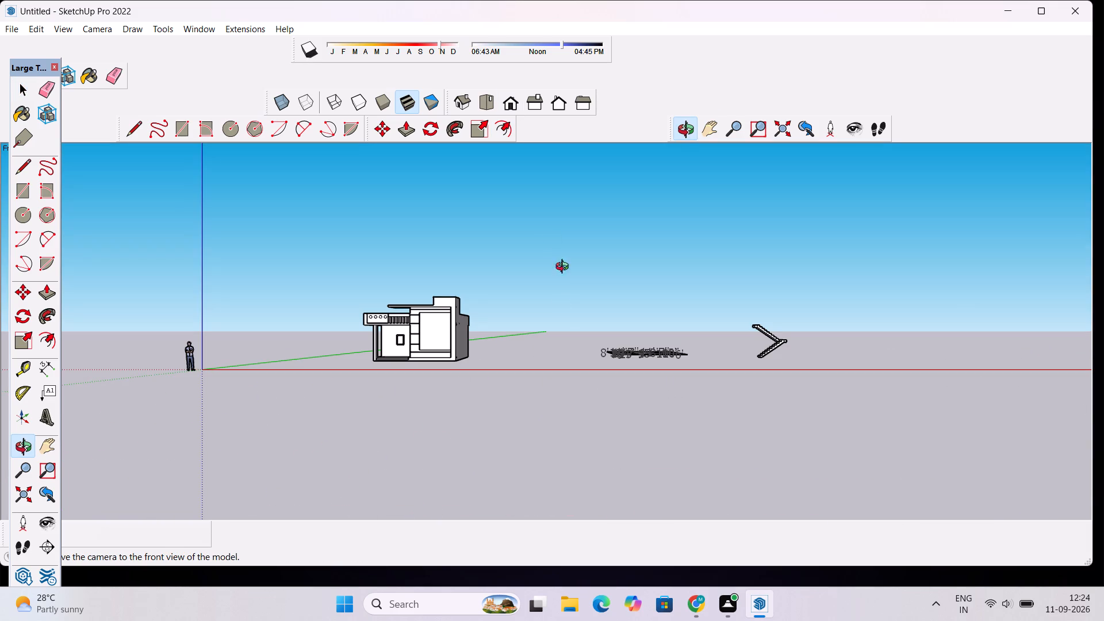
{"action": "key", "text": "r"}
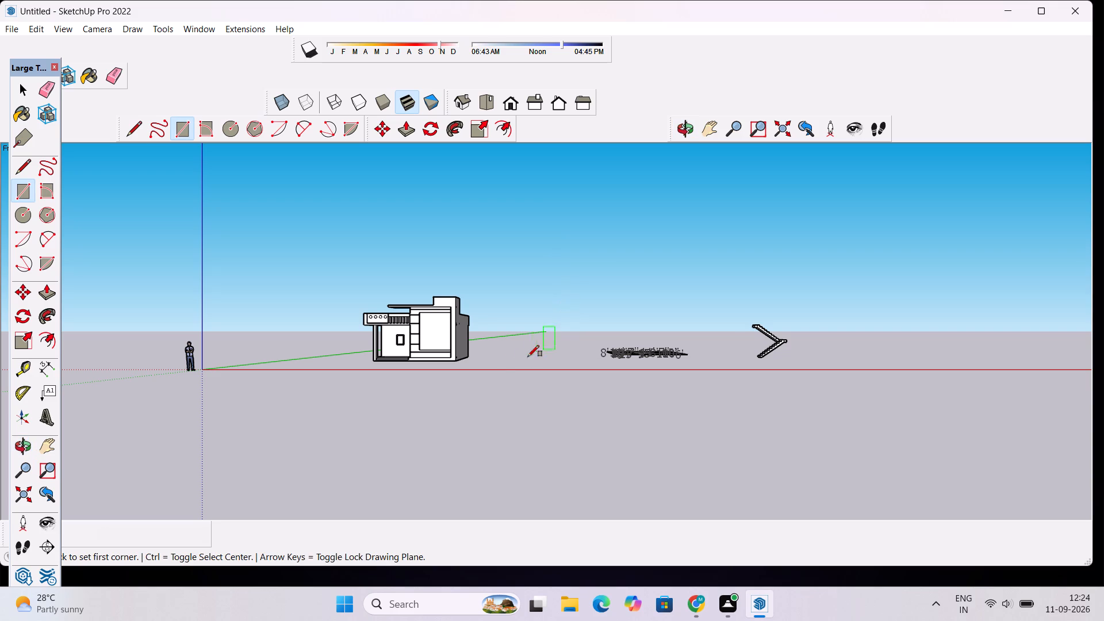
{"action": "left_click", "coordinate": [490, 367]}
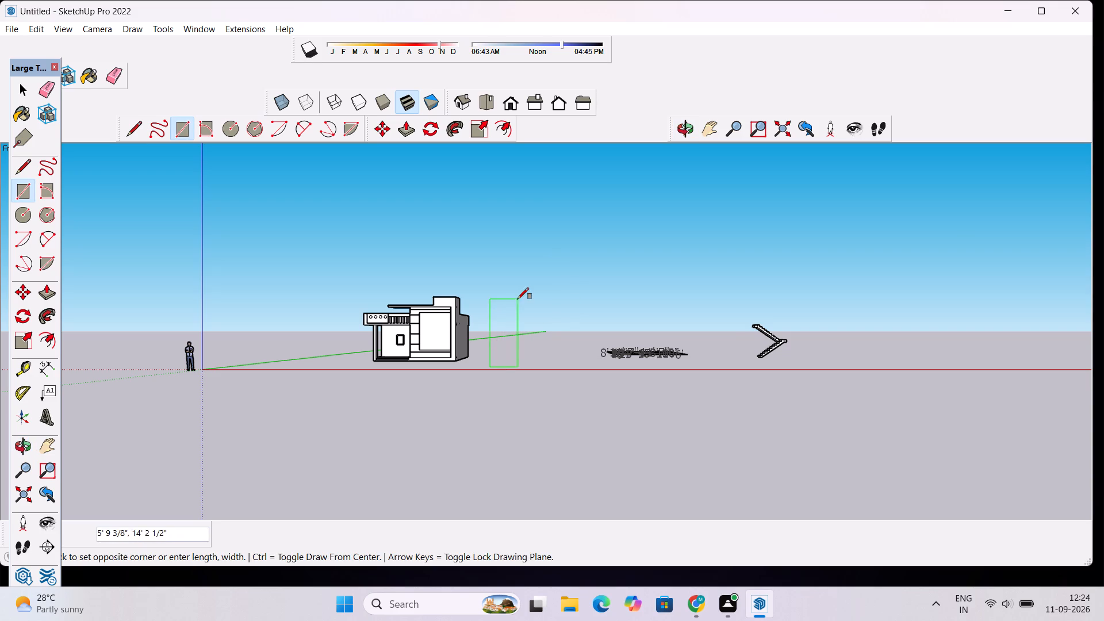
{"action": "key", "text": "3"}
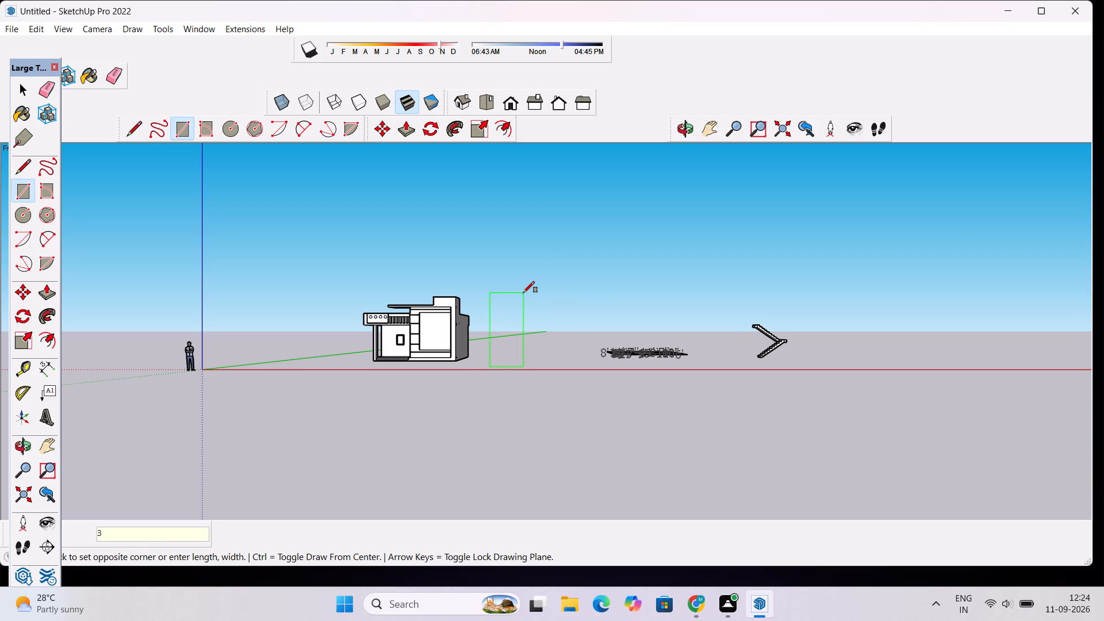
{"action": "key", "text": "apostrophe"}
{"action": "key", "text": "Tab"}
{"action": "type", "text": "7'"}
{"action": "key", "text": "Return"}
Examine the new upright rectangle and the house from several angles and distances.
{"action": "scroll", "coordinate": [535, 315], "scroll_direction": "down", "scroll_amount": 3}
{"action": "scroll", "coordinate": [479, 309], "scroll_direction": "up", "scroll_amount": 4}
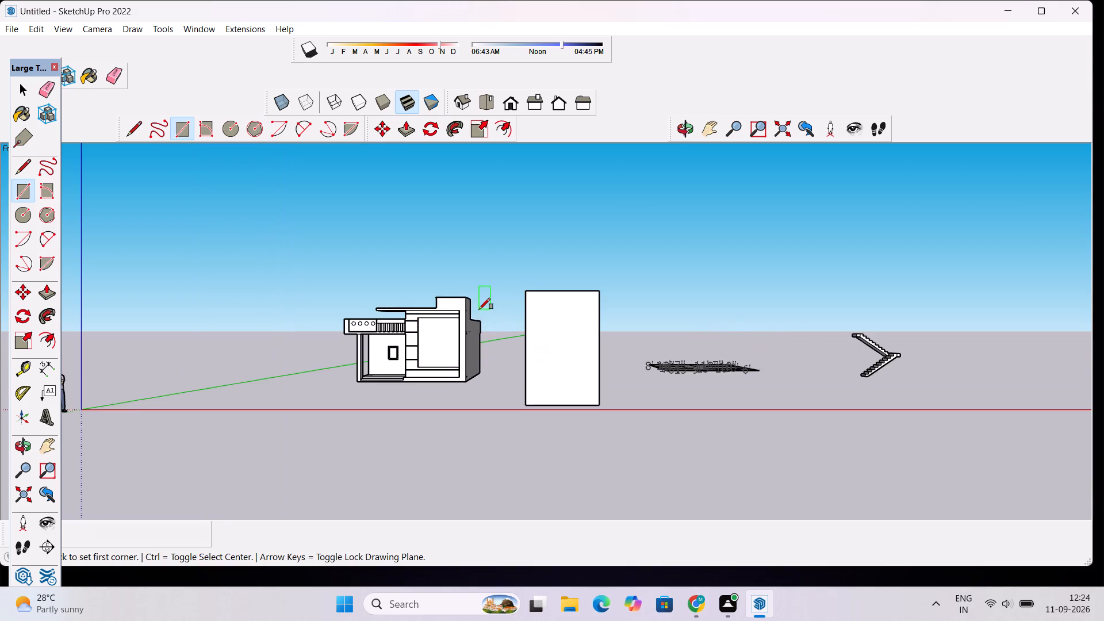
{"action": "scroll", "coordinate": [479, 309], "scroll_direction": "up", "scroll_amount": 2}
{"action": "key", "text": "space"}
{"action": "left_click", "coordinate": [682, 126]}
{"action": "left_click_drag", "start_coordinate": [492, 273], "coordinate": [520, 273]}
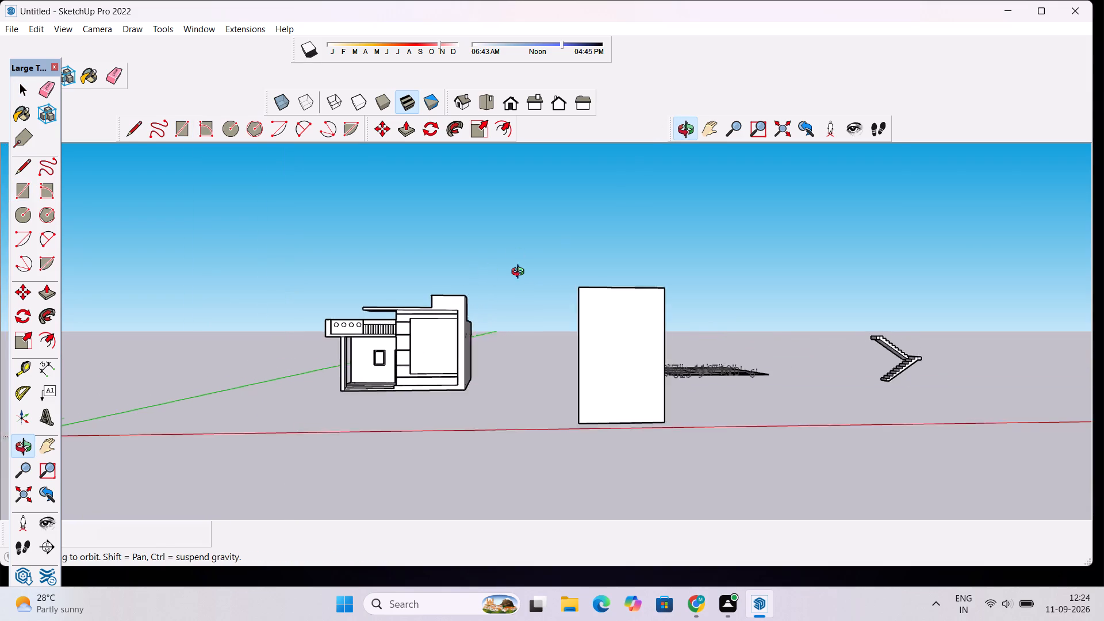
{"action": "left_click_drag", "start_coordinate": [520, 273], "coordinate": [646, 258]}
{"action": "scroll", "coordinate": [371, 367], "scroll_direction": "up", "scroll_amount": 16}
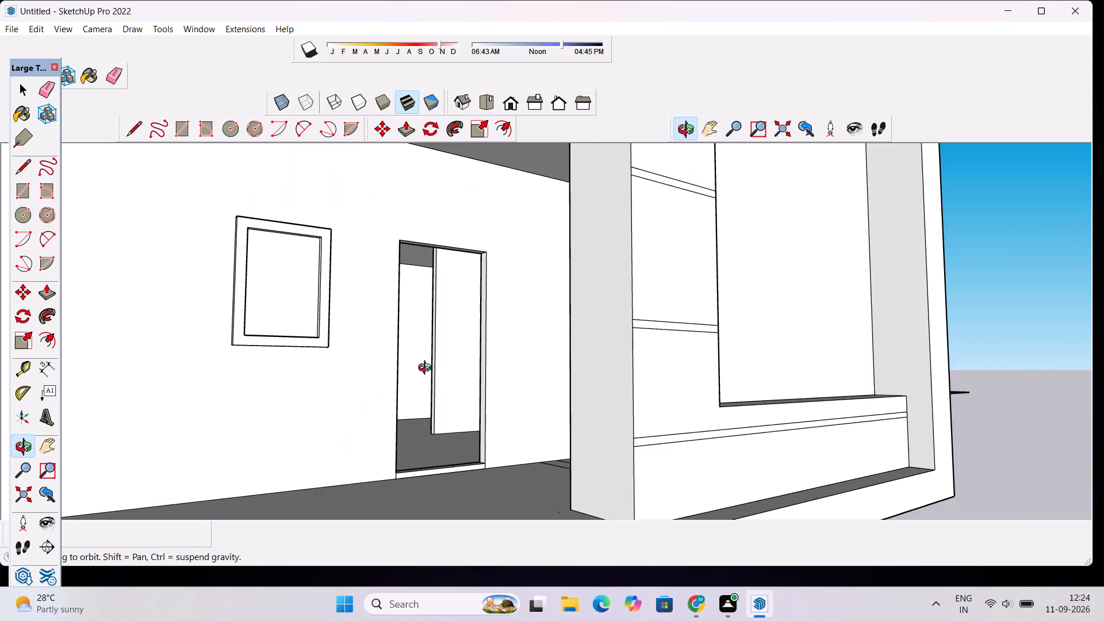
{"action": "scroll", "coordinate": [453, 308], "scroll_direction": "down", "scroll_amount": 18}
{"action": "scroll", "coordinate": [739, 313], "scroll_direction": "down", "scroll_amount": 6}
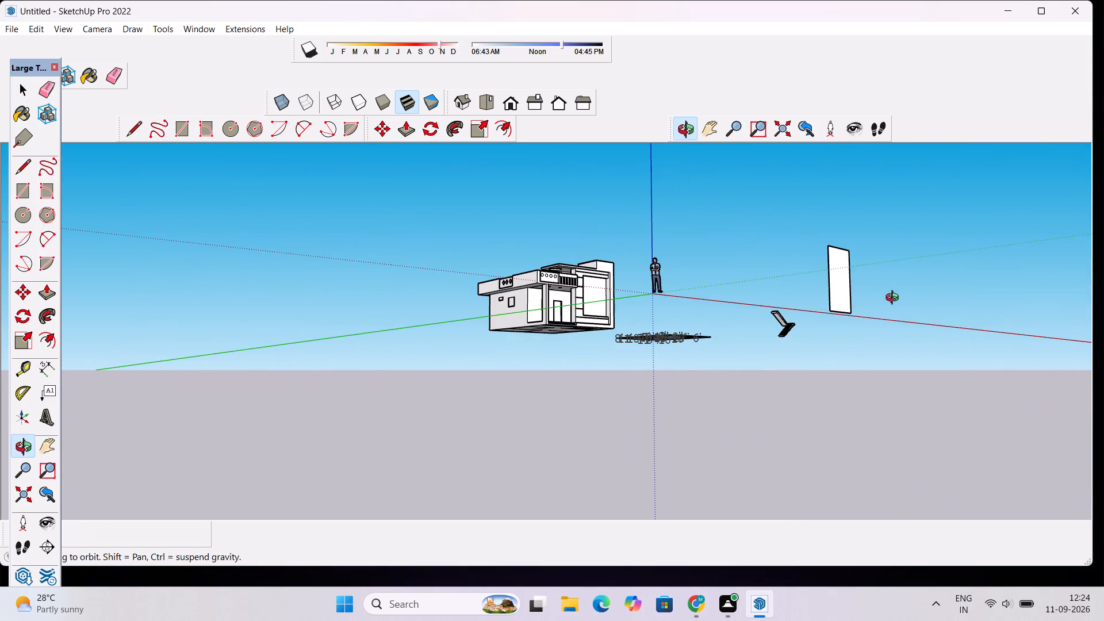
{"action": "left_click_drag", "start_coordinate": [899, 299], "coordinate": [792, 331]}
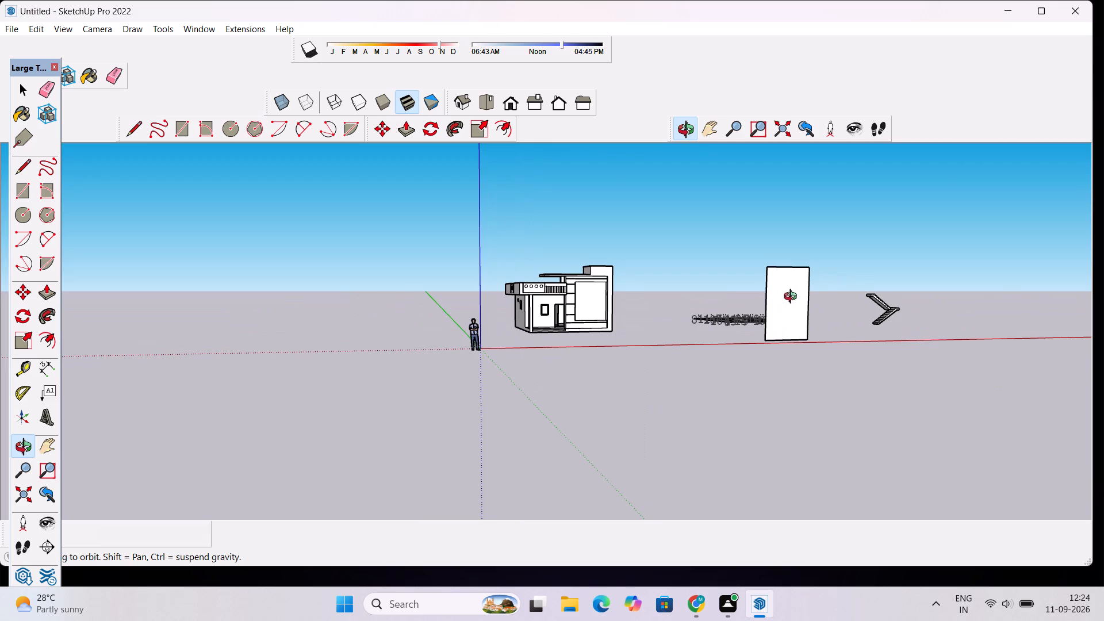
{"action": "scroll", "coordinate": [813, 293], "scroll_direction": "down", "scroll_amount": 4}
{"action": "scroll", "coordinate": [814, 294], "scroll_direction": "up", "scroll_amount": 4}
{"action": "left_click_drag", "start_coordinate": [923, 344], "coordinate": [874, 375]}
{"action": "scroll", "coordinate": [722, 366], "scroll_direction": "up", "scroll_amount": 6}
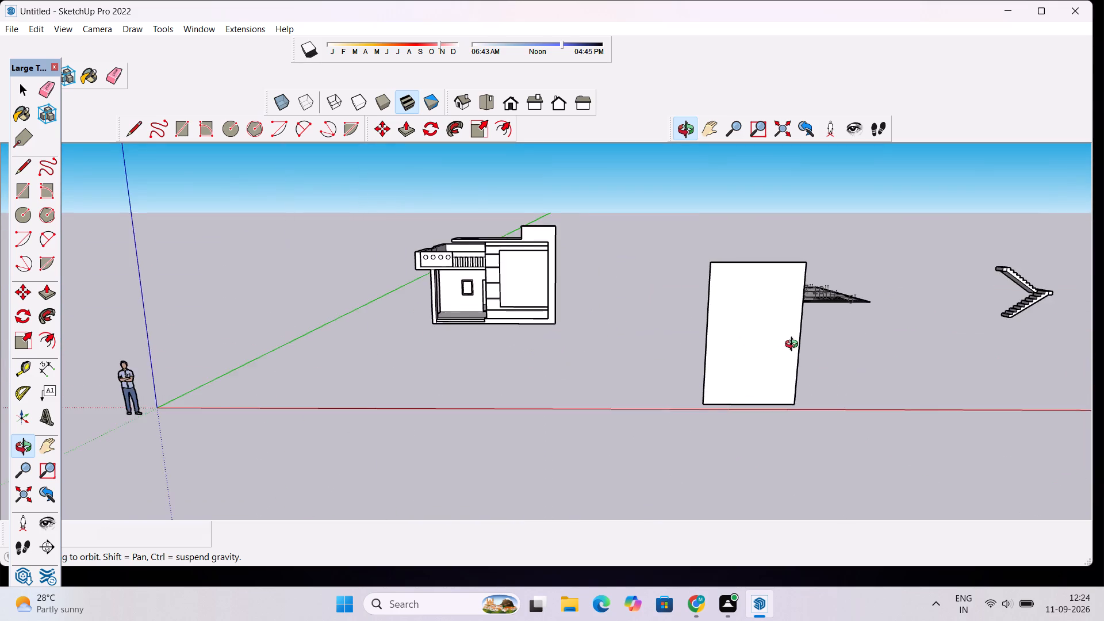
{"action": "scroll", "coordinate": [795, 344], "scroll_direction": "down", "scroll_amount": 4}
{"action": "scroll", "coordinate": [749, 355], "scroll_direction": "up", "scroll_amount": 4}
{"action": "scroll", "coordinate": [812, 298], "scroll_direction": "up", "scroll_amount": 5}
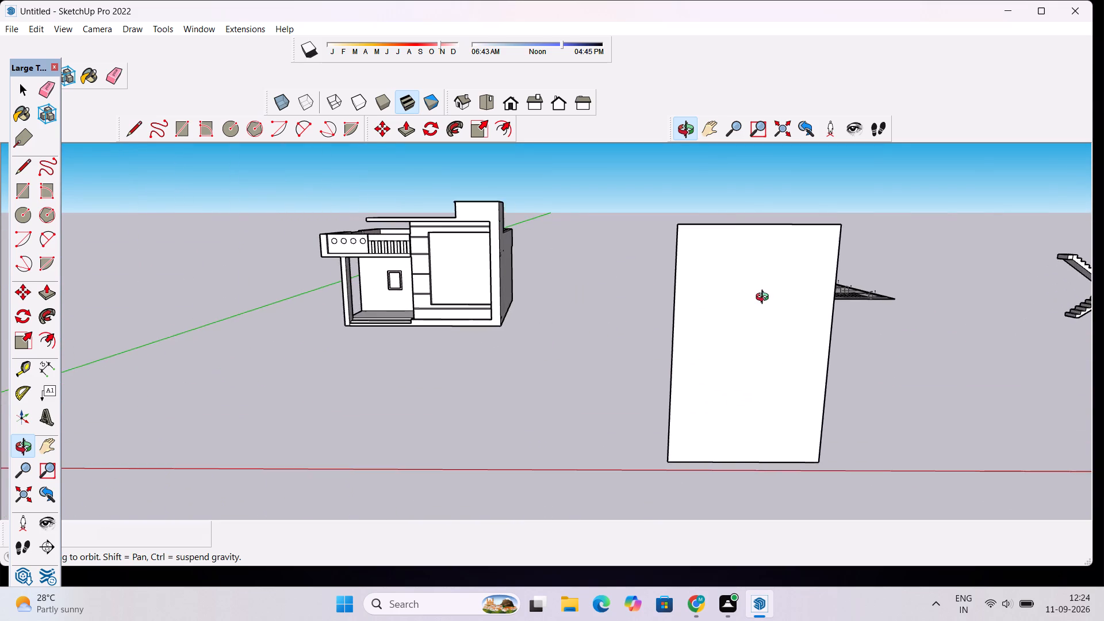
{"action": "scroll", "coordinate": [765, 298], "scroll_direction": "down", "scroll_amount": 4}
{"action": "left_click_drag", "start_coordinate": [767, 337], "coordinate": [775, 305]}
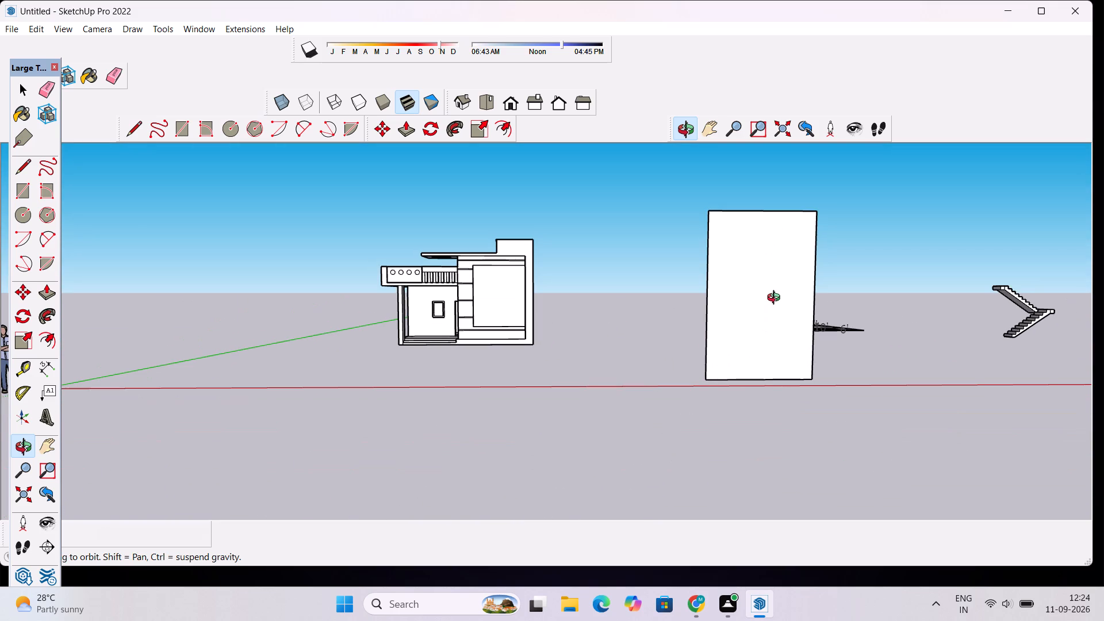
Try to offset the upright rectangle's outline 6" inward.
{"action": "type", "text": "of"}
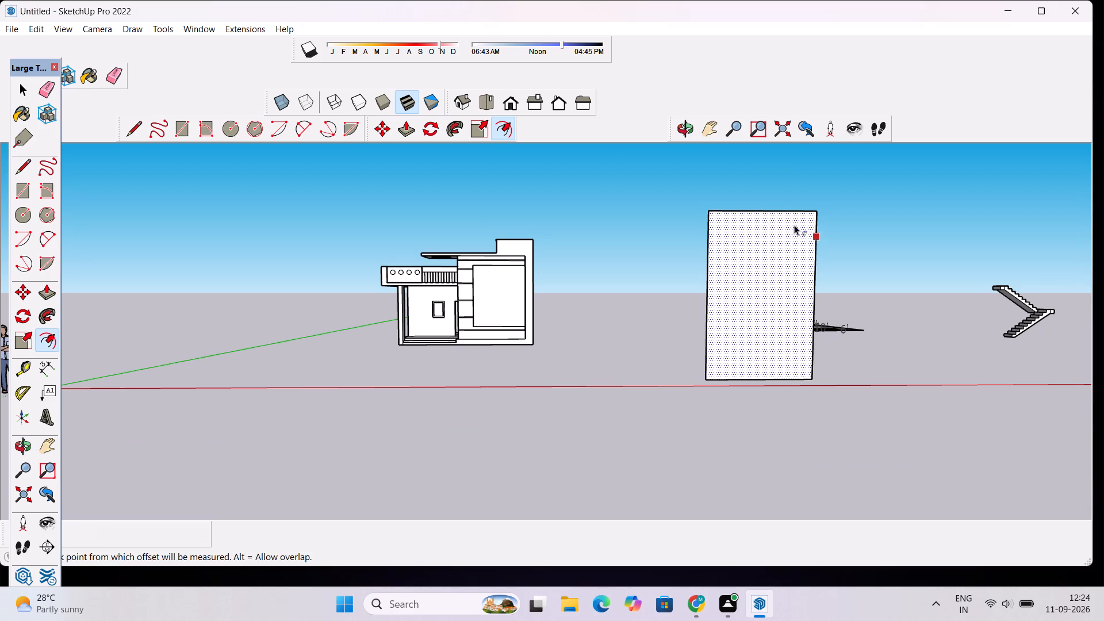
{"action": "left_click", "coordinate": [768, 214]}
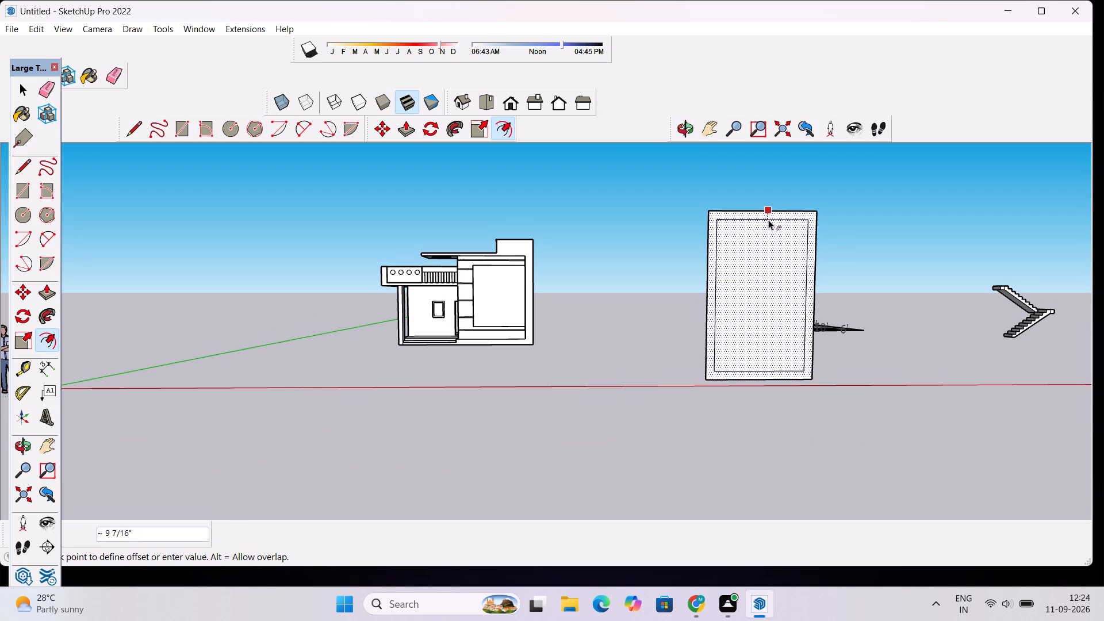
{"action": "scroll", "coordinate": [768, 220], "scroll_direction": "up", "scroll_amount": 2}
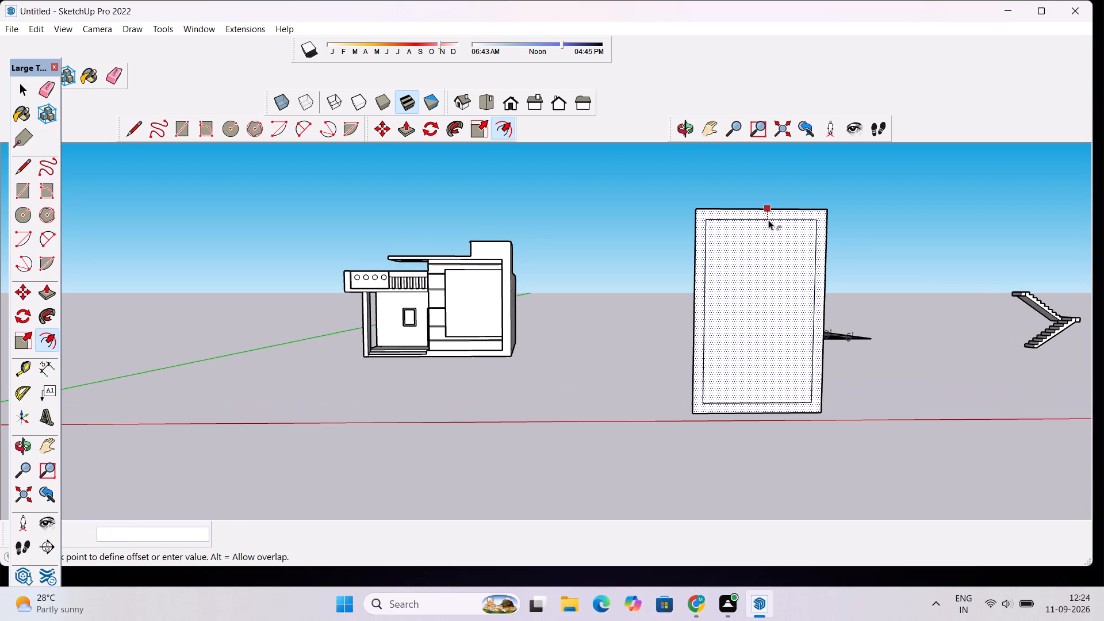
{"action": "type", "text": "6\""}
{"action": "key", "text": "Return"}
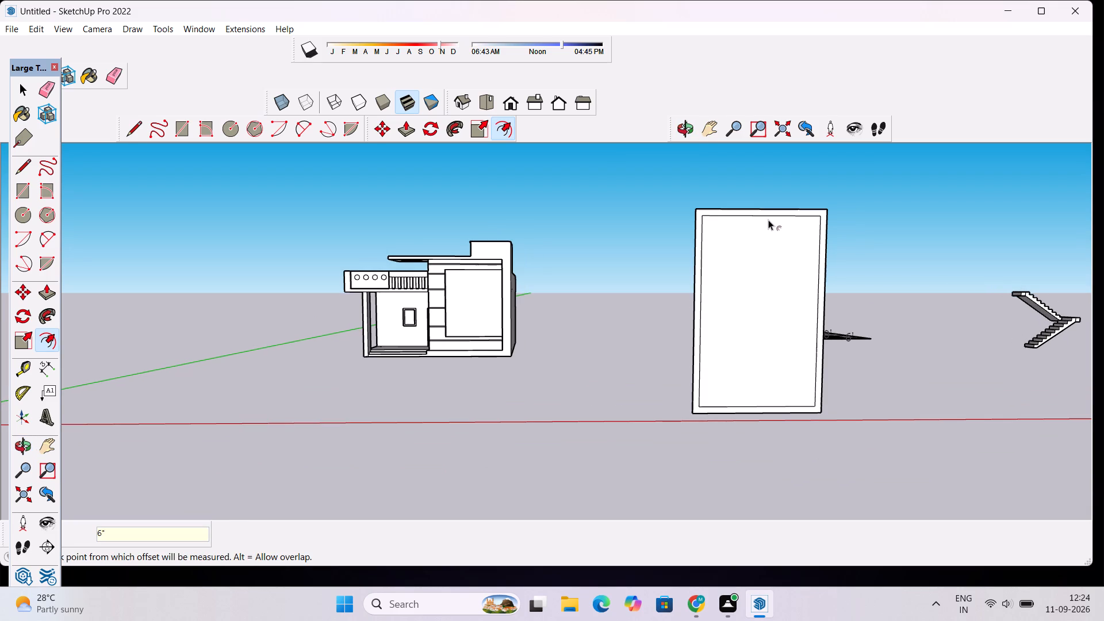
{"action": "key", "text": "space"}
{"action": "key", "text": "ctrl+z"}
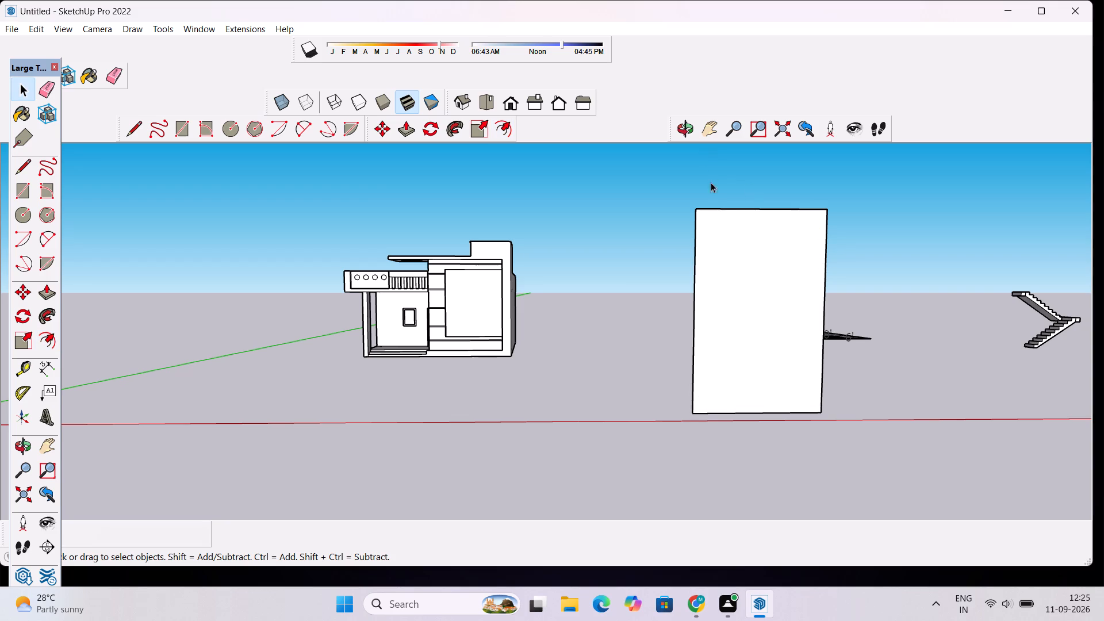
Extrude the upright rectangle's face 9" with Push/Pull to form a solid slab.
{"action": "left_click", "coordinate": [757, 310]}
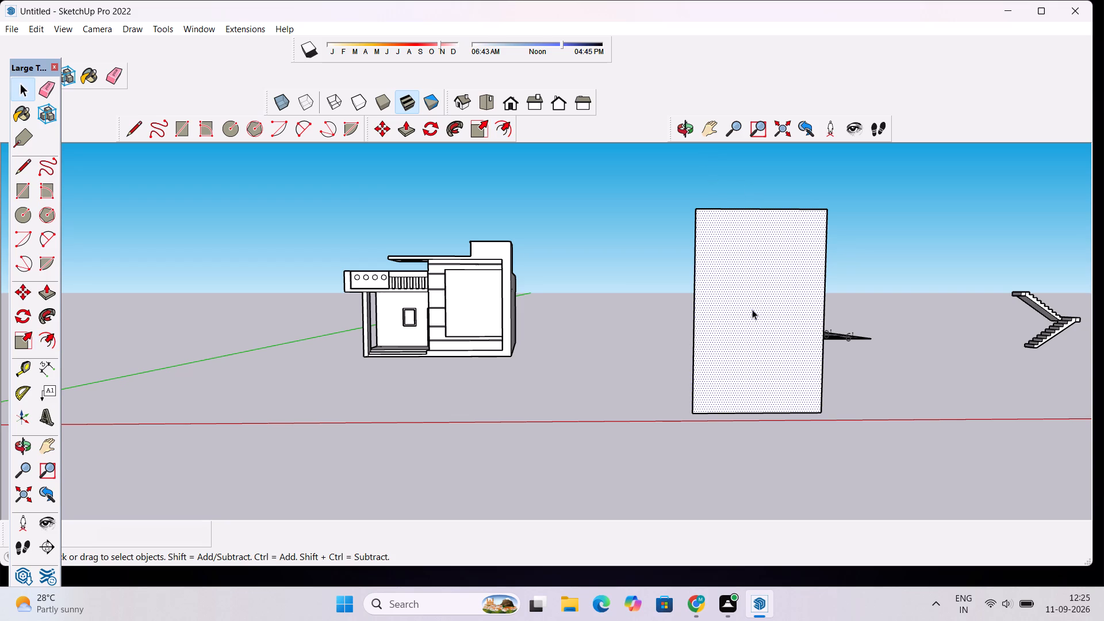
{"action": "key", "text": "p"}
{"action": "left_click", "coordinate": [763, 310]}
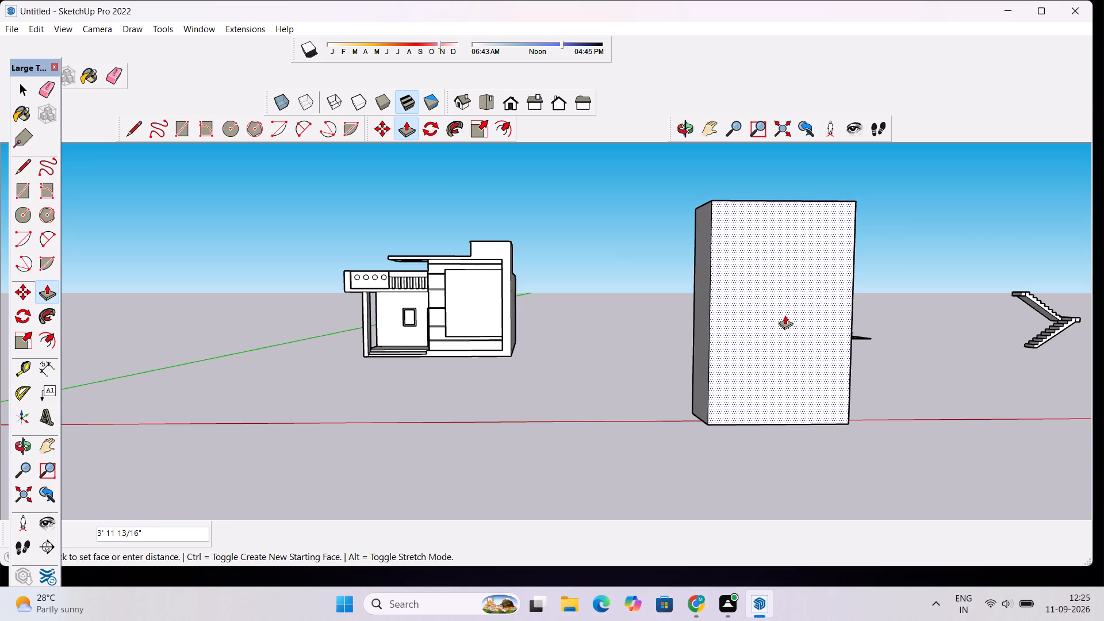
{"action": "scroll", "coordinate": [407, 326], "scroll_direction": "up", "scroll_amount": 9}
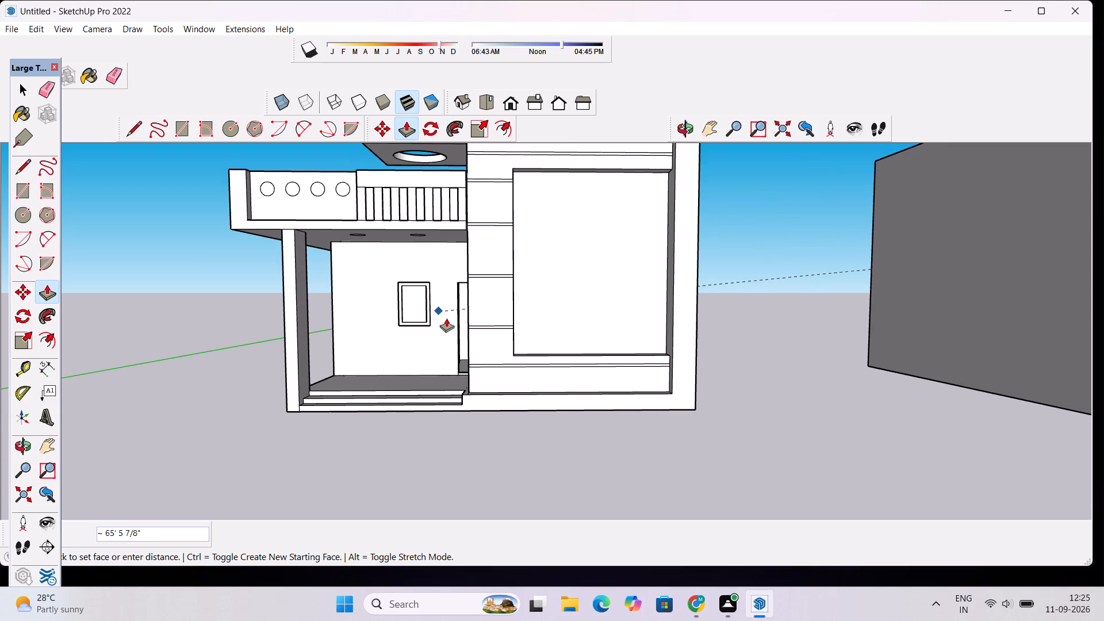
{"action": "scroll", "coordinate": [448, 320], "scroll_direction": "up", "scroll_amount": 9}
{"action": "scroll", "coordinate": [455, 309], "scroll_direction": "down", "scroll_amount": 13}
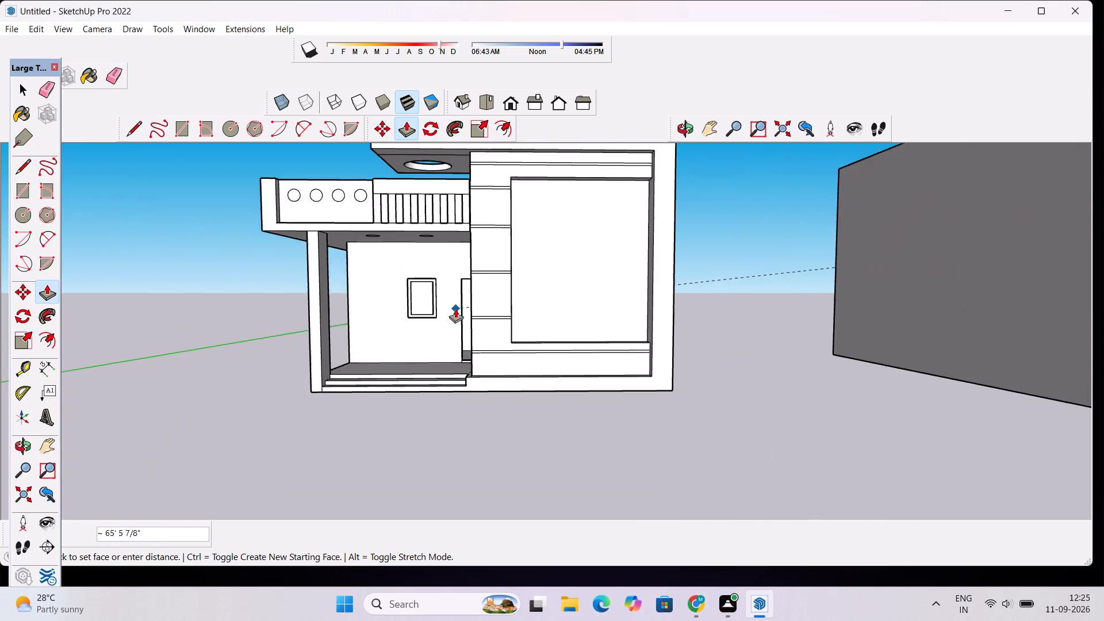
{"action": "scroll", "coordinate": [455, 309], "scroll_direction": "down", "scroll_amount": 8}
{"action": "scroll", "coordinate": [618, 305], "scroll_direction": "down", "scroll_amount": 5}
{"action": "scroll", "coordinate": [722, 298], "scroll_direction": "up", "scroll_amount": 4}
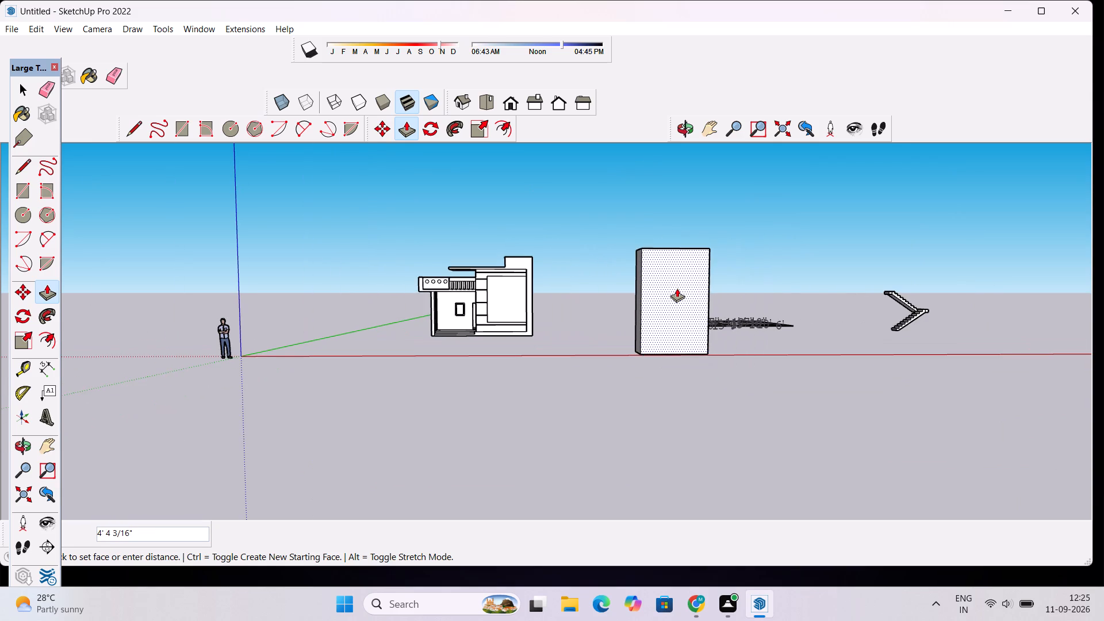
{"action": "scroll", "coordinate": [677, 288], "scroll_direction": "up", "scroll_amount": 4}
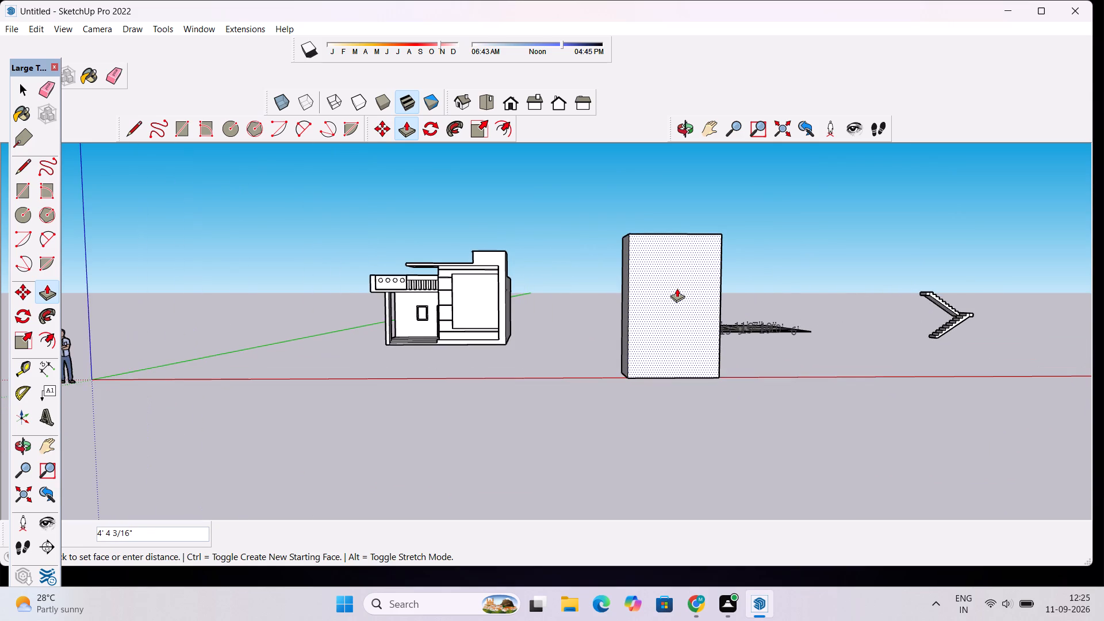
{"action": "scroll", "coordinate": [580, 247], "scroll_direction": "up", "scroll_amount": 3}
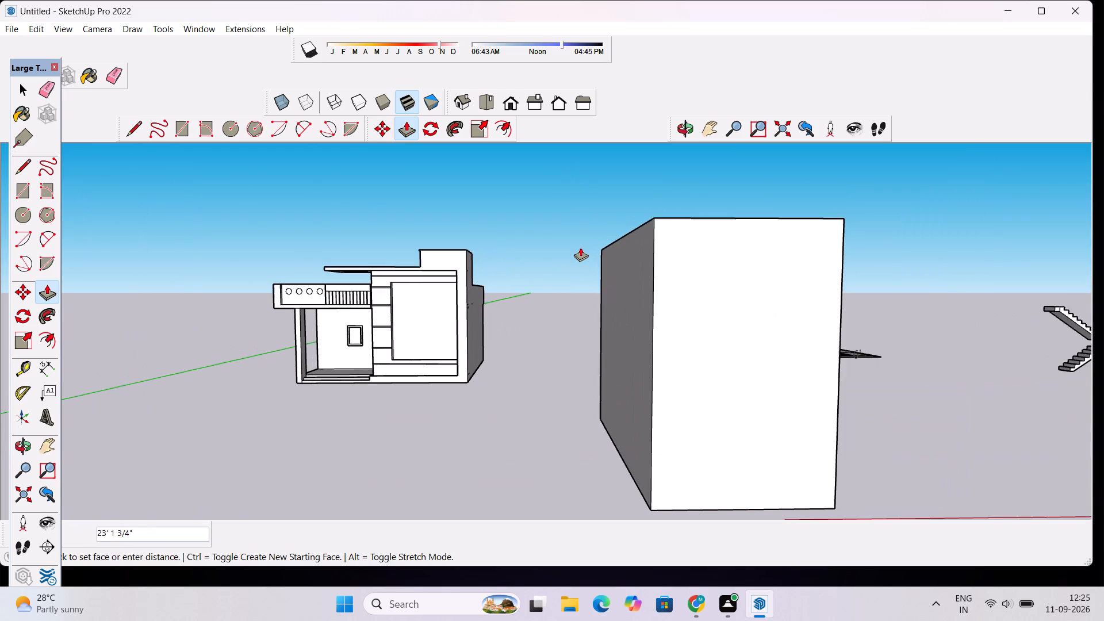
{"action": "scroll", "coordinate": [580, 247], "scroll_direction": "up", "scroll_amount": 2}
{"action": "type", "text": "9\""}
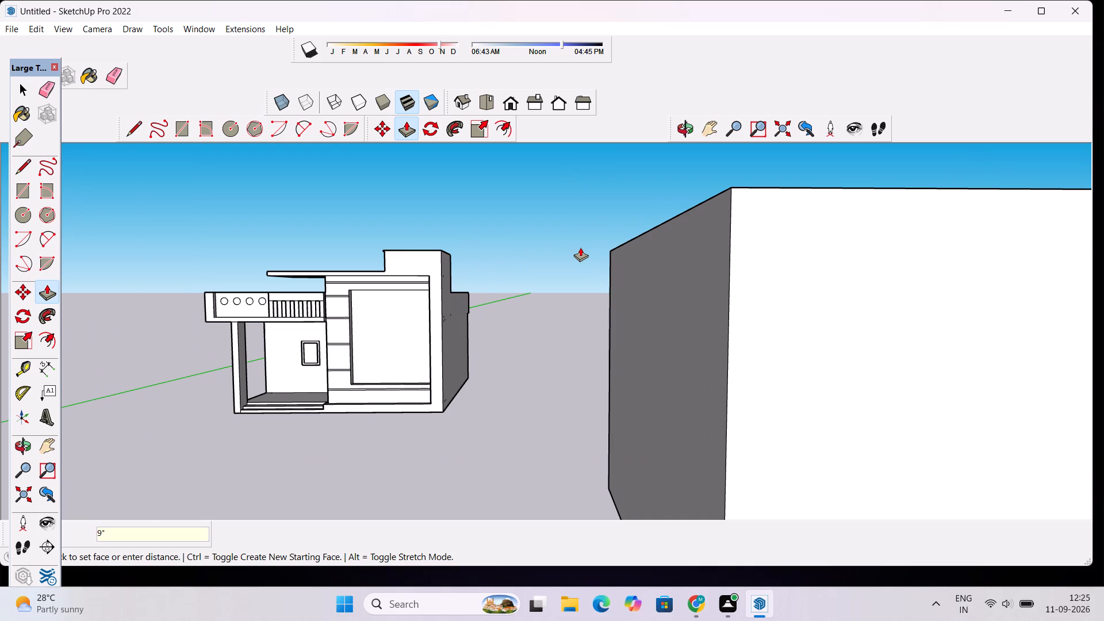
{"action": "key", "text": "Return"}
Offset the outline of the upright slab's front face 6" inward to form a border.
{"action": "scroll", "coordinate": [557, 248], "scroll_direction": "down", "scroll_amount": 11}
{"action": "scroll", "coordinate": [621, 267], "scroll_direction": "up", "scroll_amount": 4}
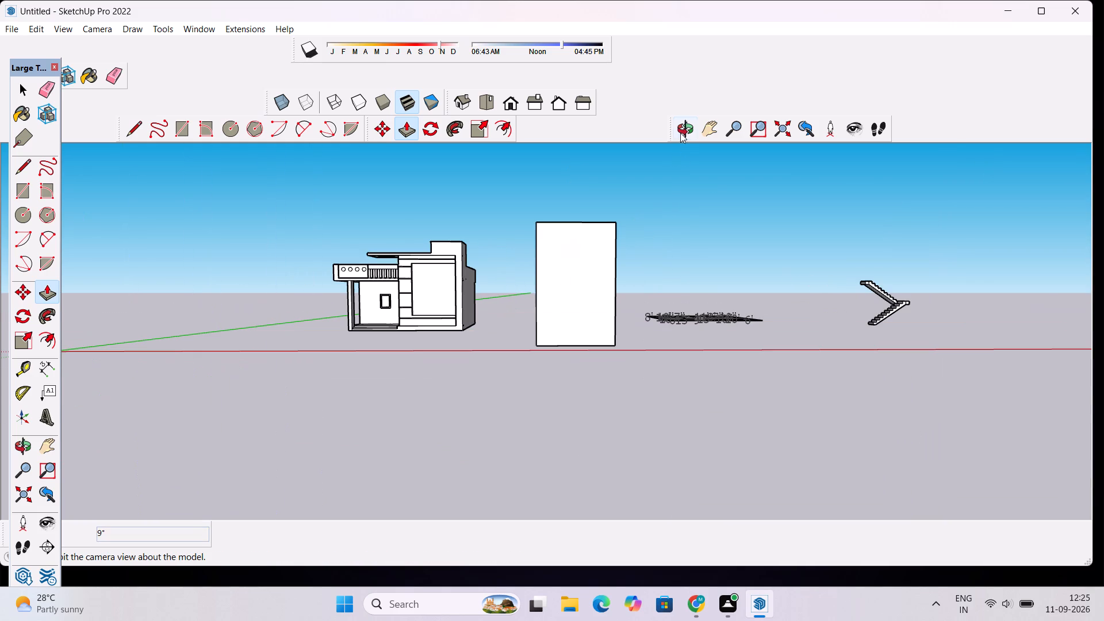
{"action": "left_click_drag", "start_coordinate": [688, 135], "coordinate": [660, 185]}
{"action": "left_click_drag", "start_coordinate": [657, 192], "coordinate": [604, 299]}
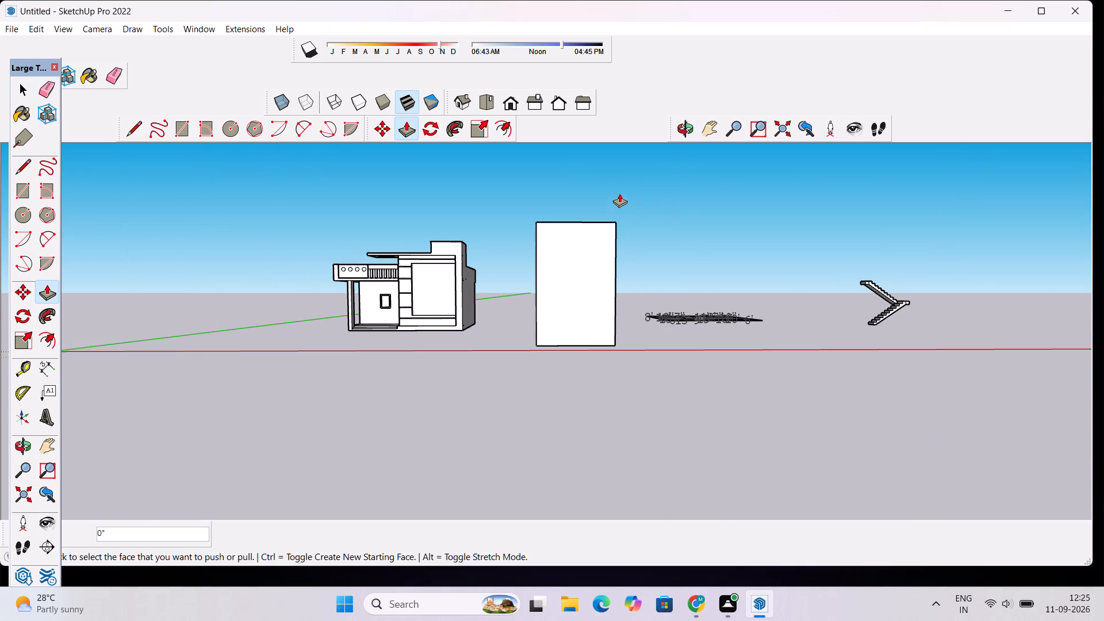
{"action": "key", "text": "space"}
{"action": "left_click", "coordinate": [680, 125]}
{"action": "left_click_drag", "start_coordinate": [615, 209], "coordinate": [614, 302]}
{"action": "scroll", "coordinate": [602, 271], "scroll_direction": "down", "scroll_amount": 4}
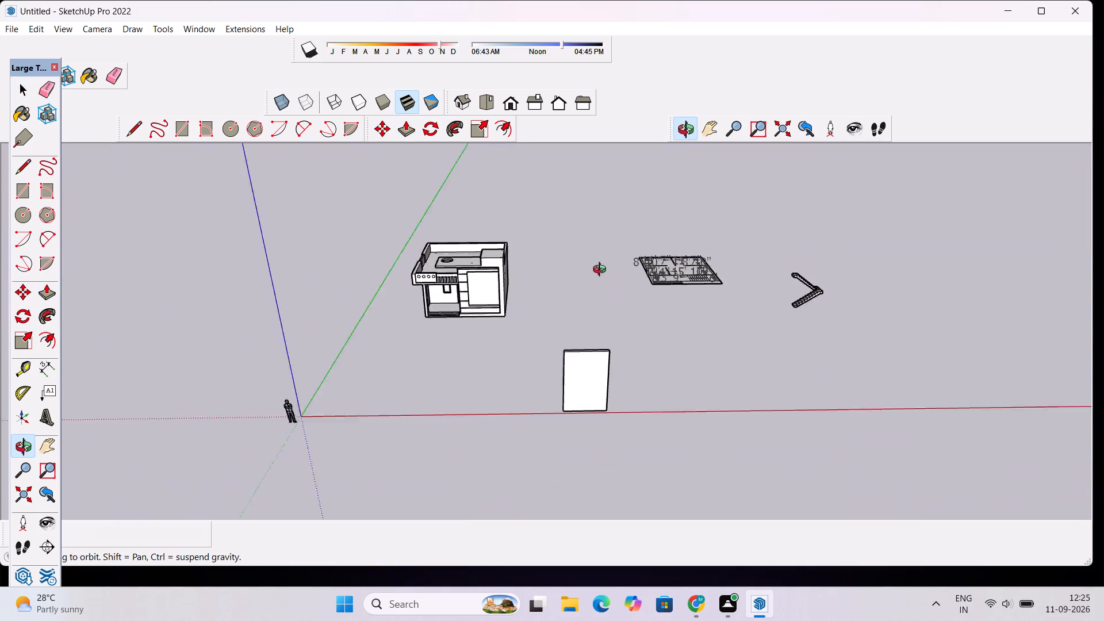
{"action": "scroll", "coordinate": [602, 271], "scroll_direction": "down", "scroll_amount": 2}
{"action": "scroll", "coordinate": [581, 366], "scroll_direction": "up", "scroll_amount": 6}
{"action": "left_click_drag", "start_coordinate": [589, 376], "coordinate": [590, 350]}
{"action": "scroll", "coordinate": [584, 294], "scroll_direction": "up", "scroll_amount": 4}
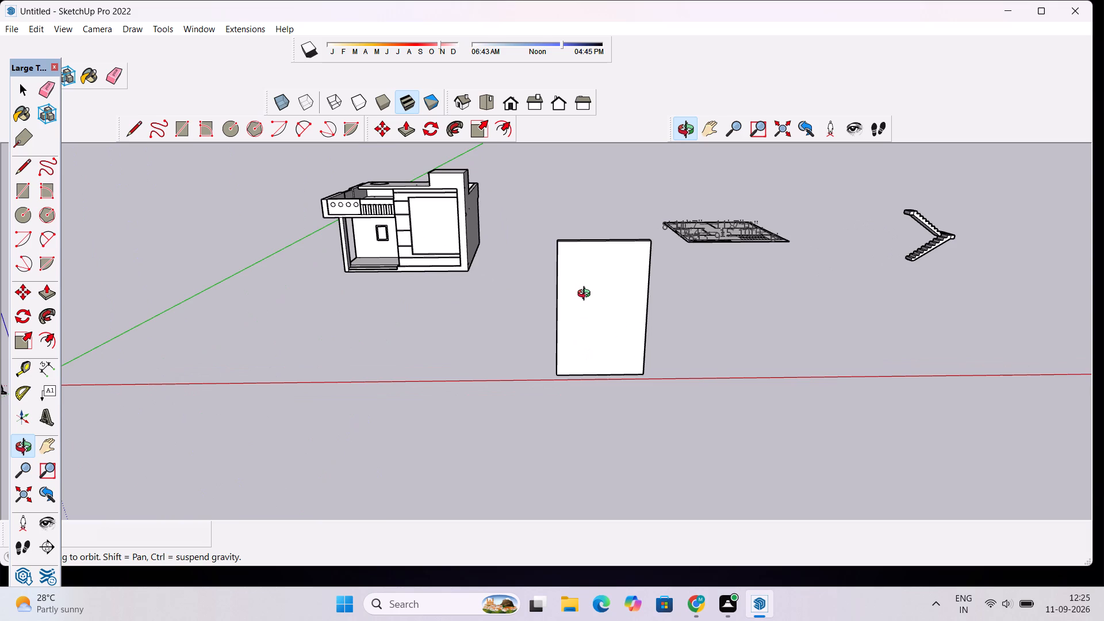
{"action": "scroll", "coordinate": [590, 296], "scroll_direction": "up", "scroll_amount": 3}
{"action": "key", "text": "o"}
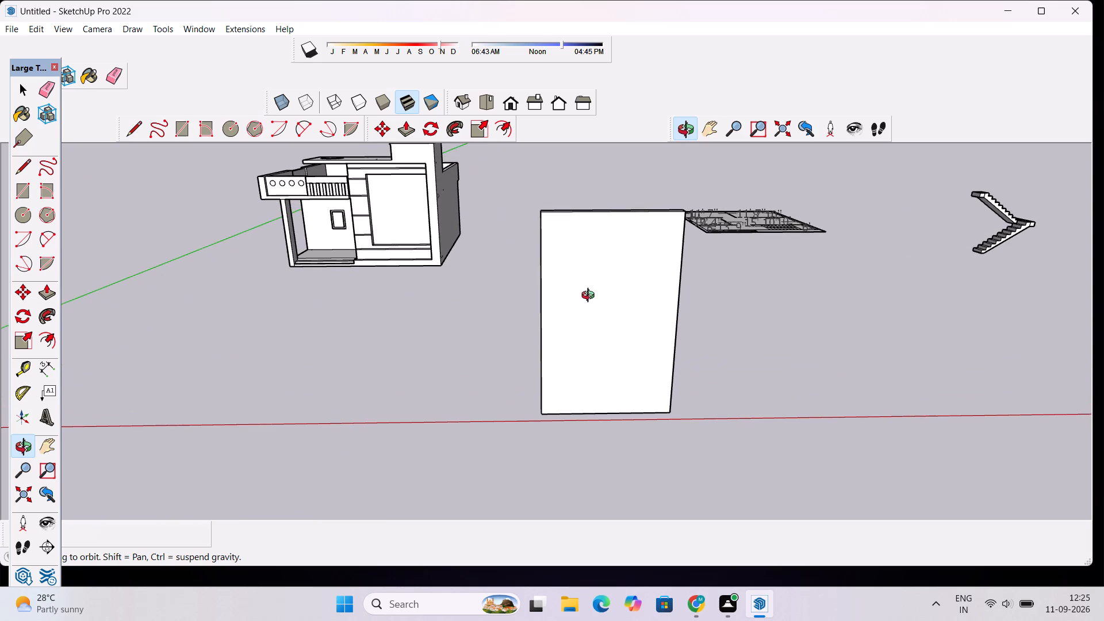
{"action": "key", "text": "f"}
{"action": "left_click", "coordinate": [608, 227]}
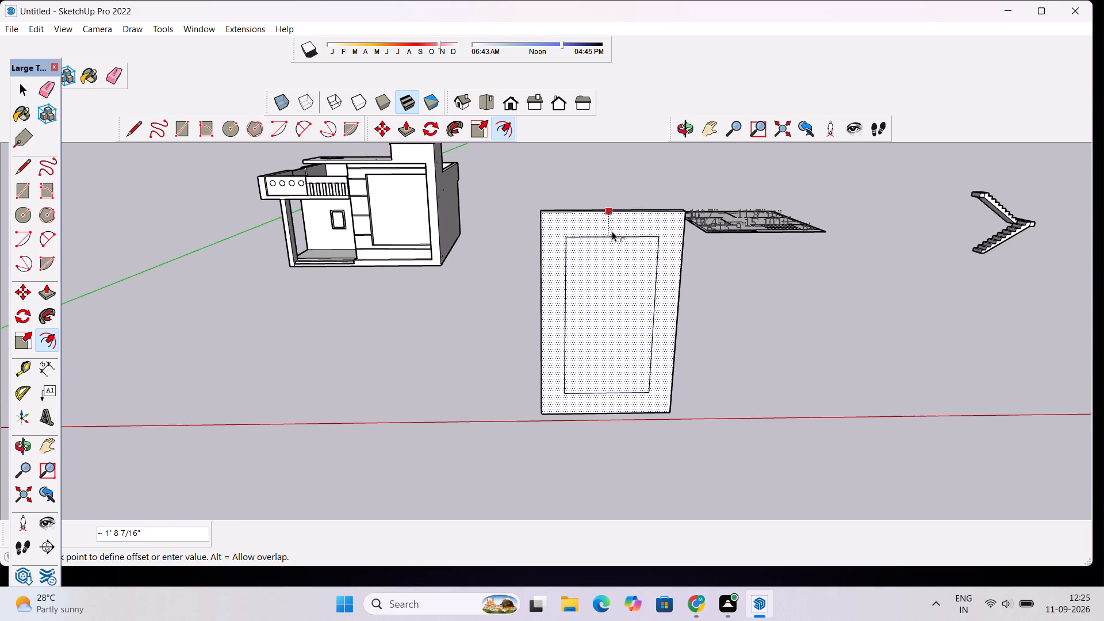
{"action": "type", "text": "6\""}
{"action": "key", "text": "Return"}
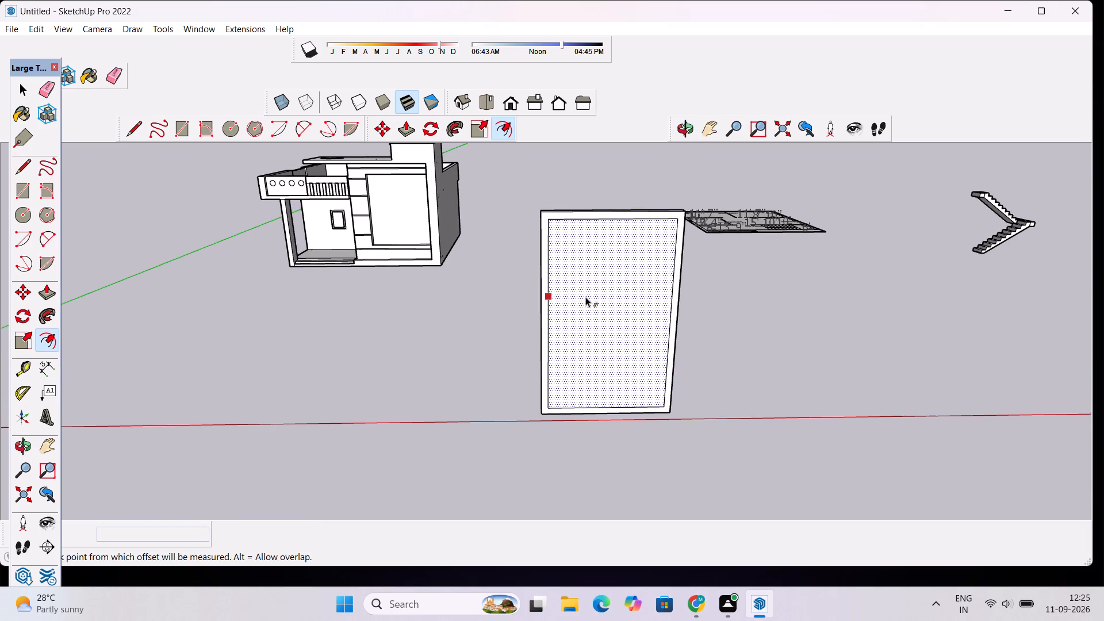
{"action": "key", "text": "space"}
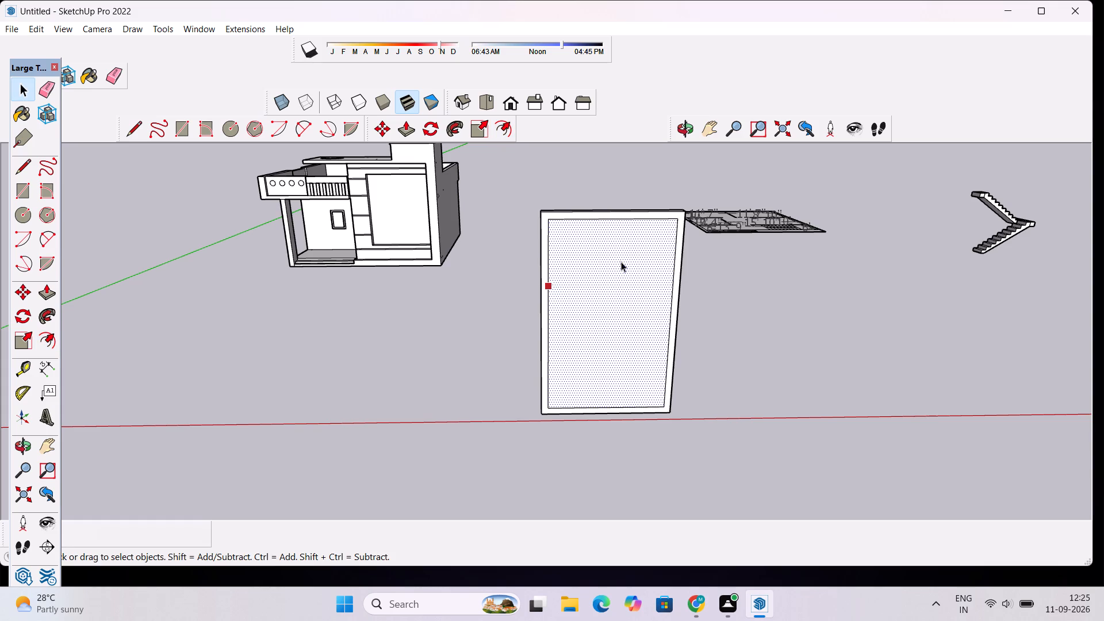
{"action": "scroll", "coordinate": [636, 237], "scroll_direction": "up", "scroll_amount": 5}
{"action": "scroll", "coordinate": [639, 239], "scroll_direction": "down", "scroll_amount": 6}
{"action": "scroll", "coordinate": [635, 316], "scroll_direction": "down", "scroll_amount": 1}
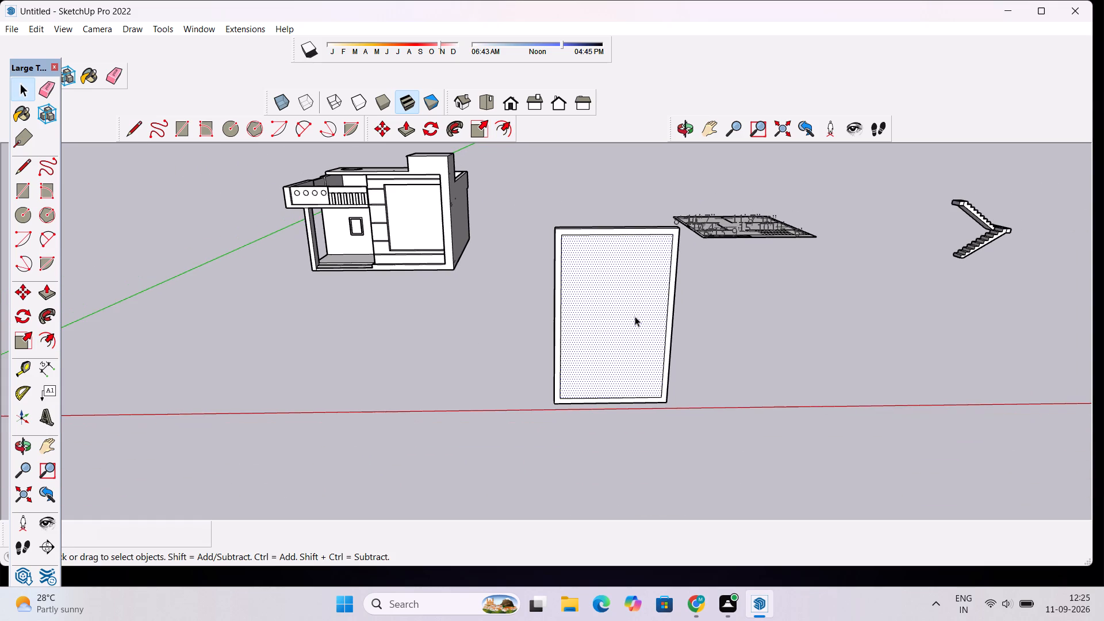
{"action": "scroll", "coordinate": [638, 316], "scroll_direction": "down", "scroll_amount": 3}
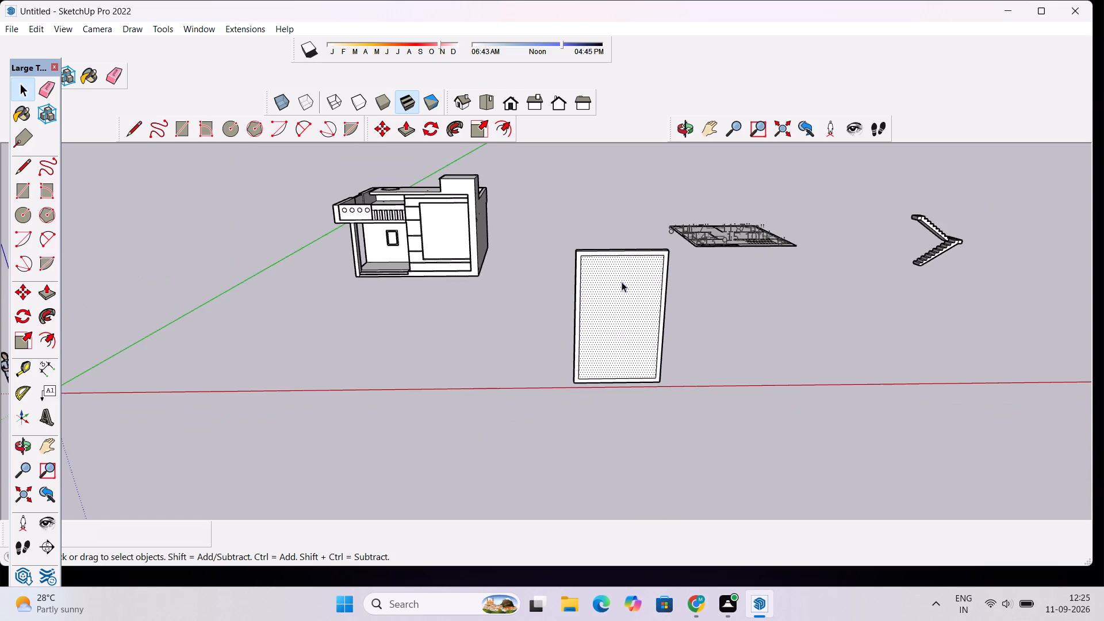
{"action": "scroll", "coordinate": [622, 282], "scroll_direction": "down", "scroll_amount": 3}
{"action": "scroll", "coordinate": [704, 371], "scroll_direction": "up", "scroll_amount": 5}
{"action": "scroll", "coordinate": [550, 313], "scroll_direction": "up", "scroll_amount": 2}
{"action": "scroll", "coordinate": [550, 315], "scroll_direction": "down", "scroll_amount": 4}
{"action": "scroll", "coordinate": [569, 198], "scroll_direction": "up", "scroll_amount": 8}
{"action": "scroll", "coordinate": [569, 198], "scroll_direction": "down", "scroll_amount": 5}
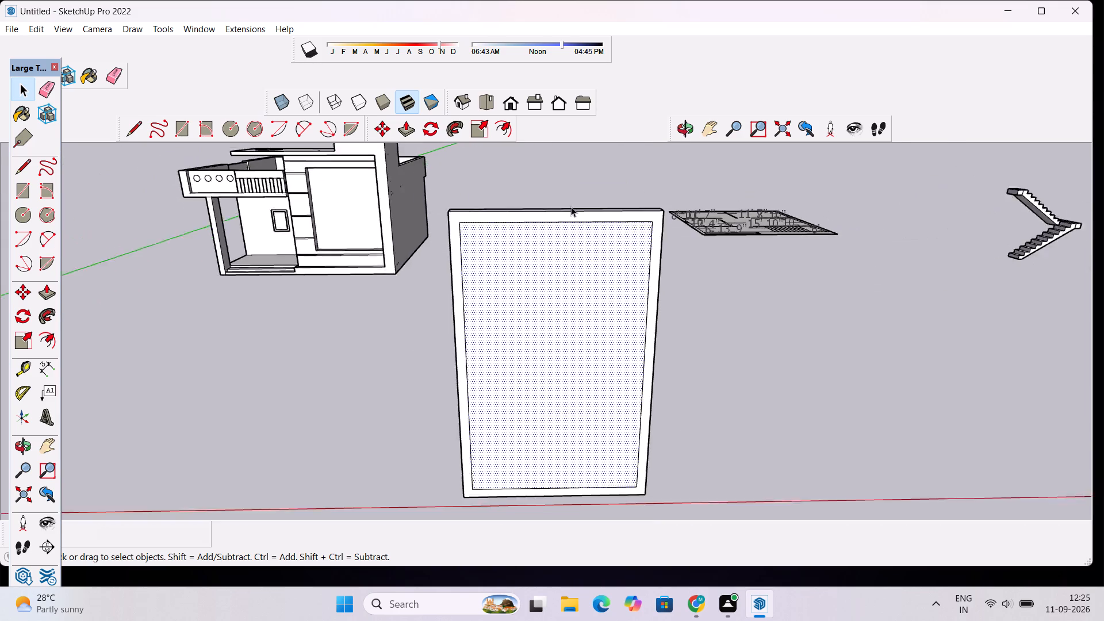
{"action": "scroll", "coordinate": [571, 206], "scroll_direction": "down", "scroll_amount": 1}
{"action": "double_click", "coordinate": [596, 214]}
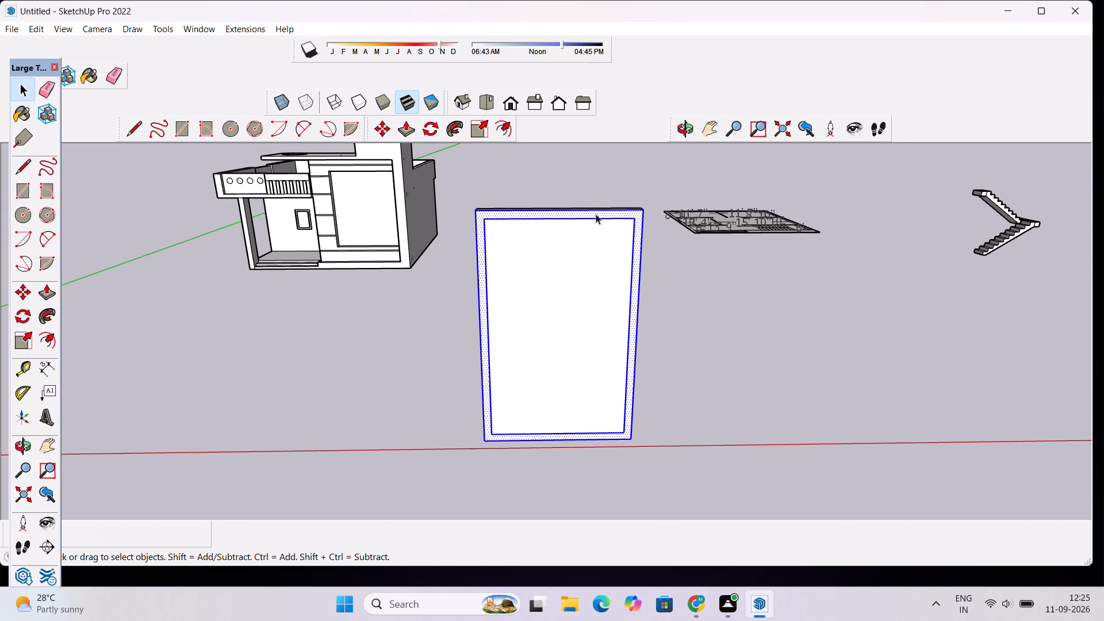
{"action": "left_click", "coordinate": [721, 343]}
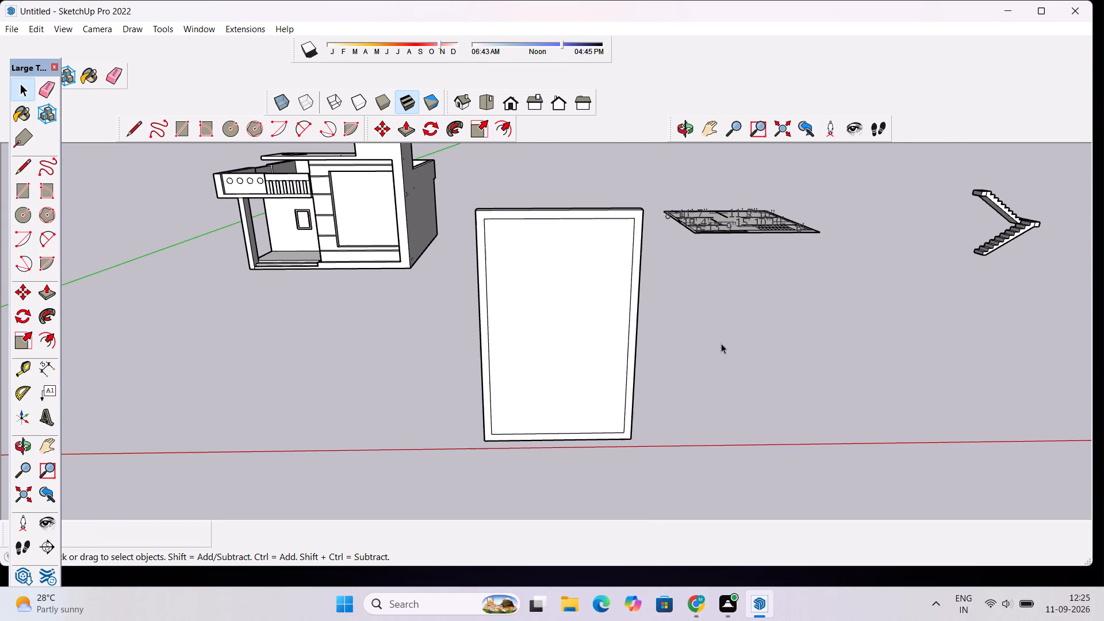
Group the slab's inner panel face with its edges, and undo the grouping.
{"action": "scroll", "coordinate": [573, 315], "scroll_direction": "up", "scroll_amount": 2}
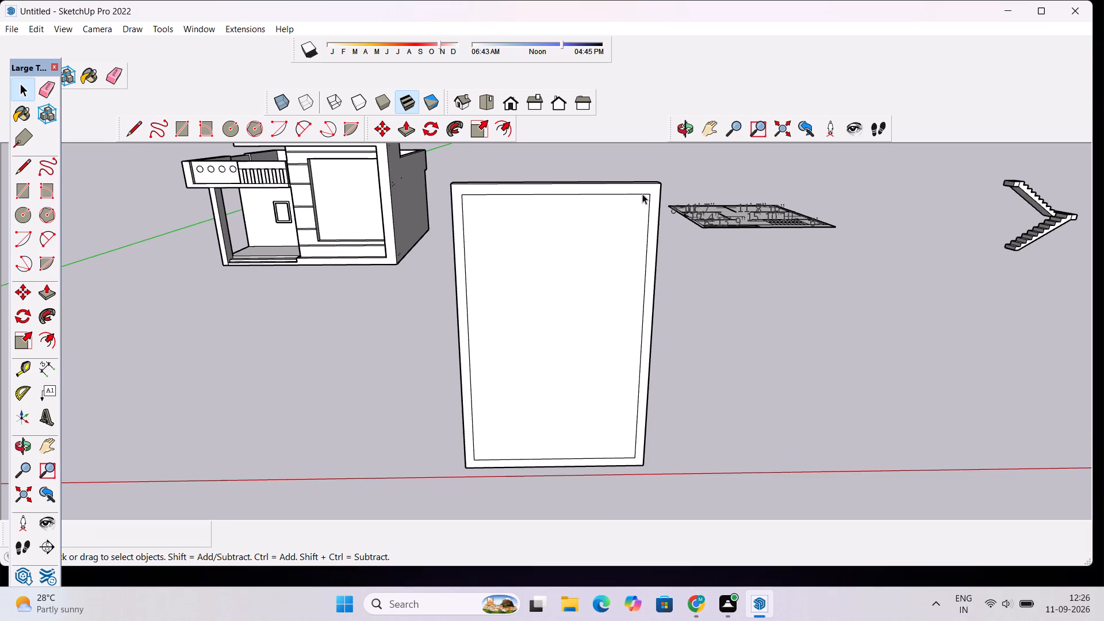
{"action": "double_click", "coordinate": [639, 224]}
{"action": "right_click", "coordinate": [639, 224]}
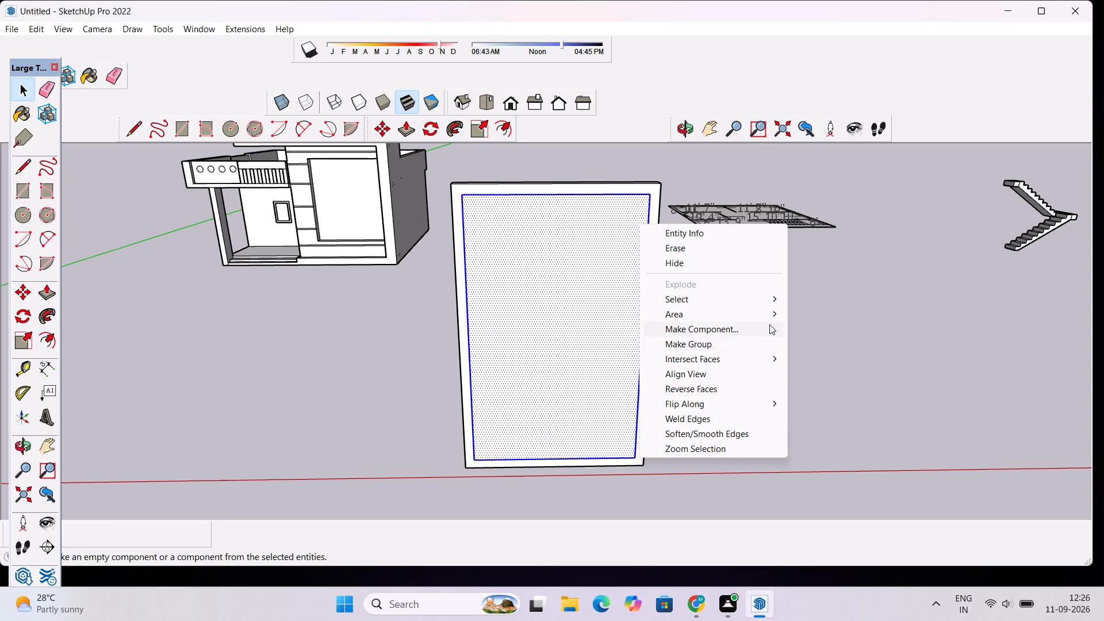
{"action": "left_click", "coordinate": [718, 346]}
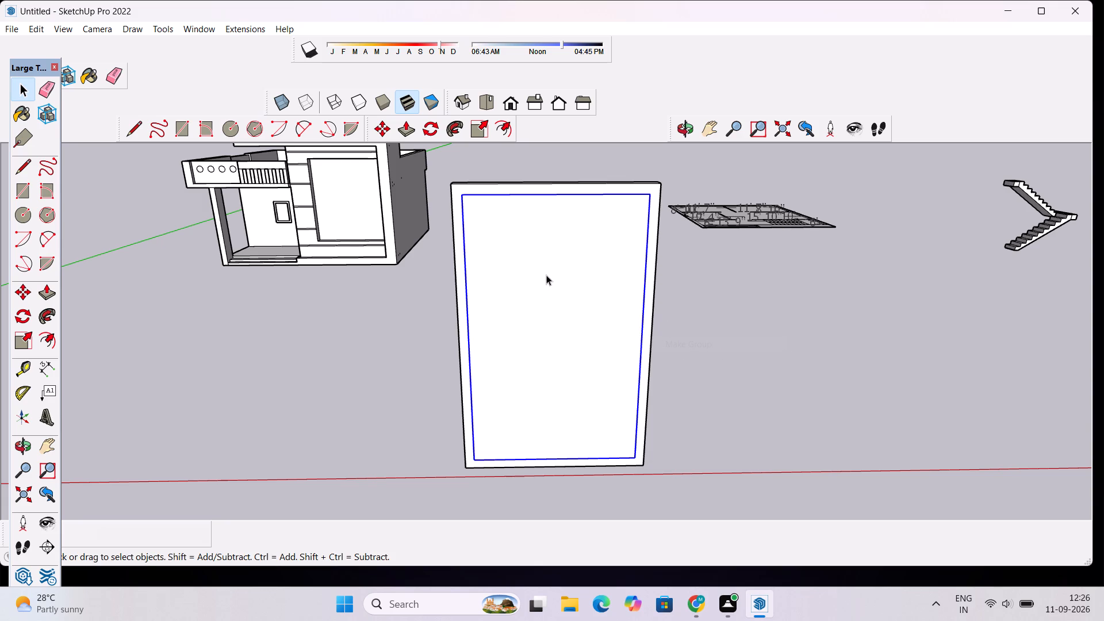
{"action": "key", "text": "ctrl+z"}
Make the slab's inner panel face and its edges into a component named "leaf".
{"action": "double_click", "coordinate": [593, 218]}
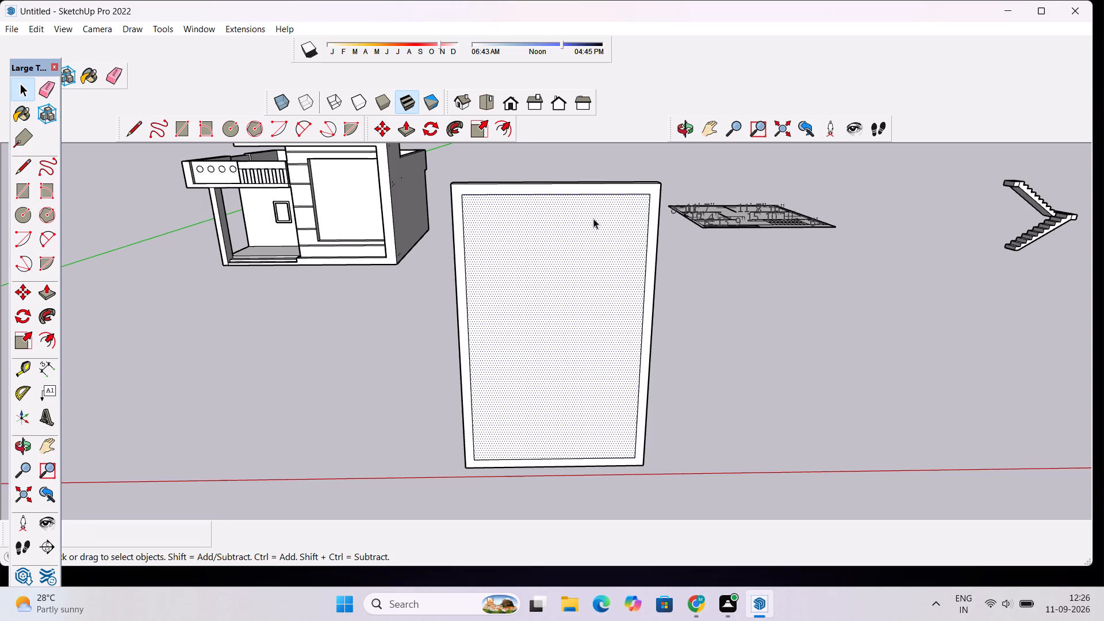
{"action": "right_click", "coordinate": [642, 290]}
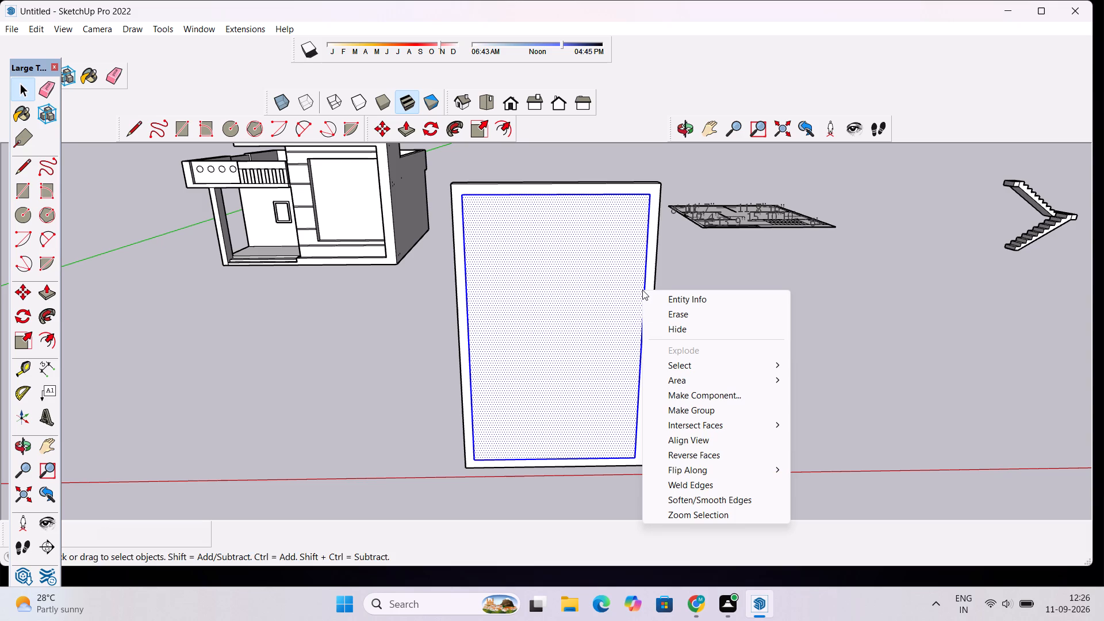
{"action": "left_click", "coordinate": [715, 397]}
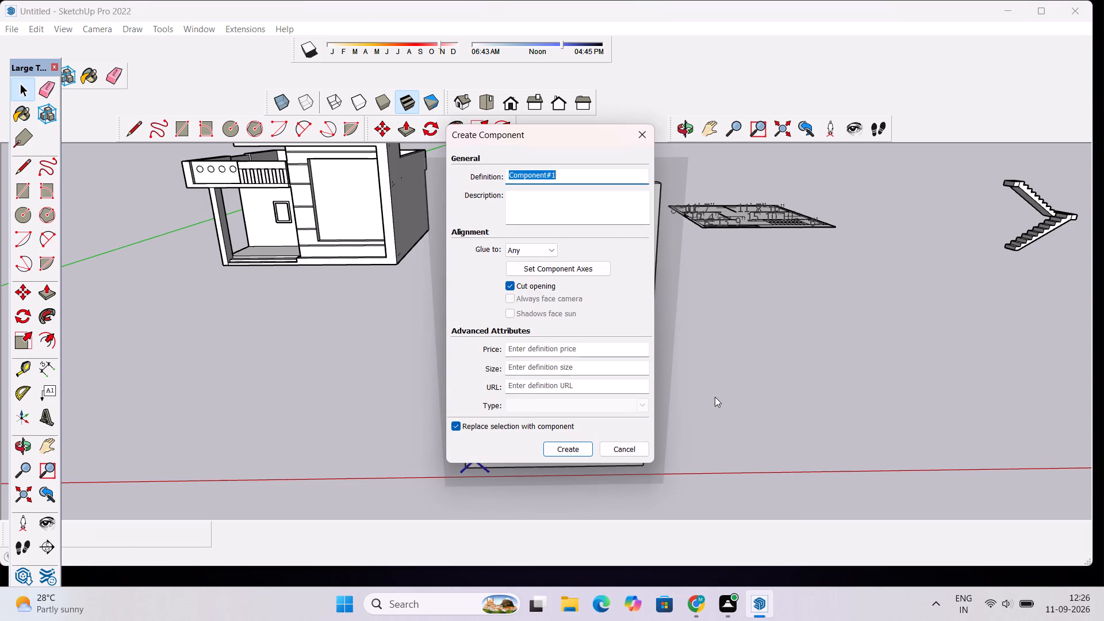
{"action": "left_click", "coordinate": [561, 172]}
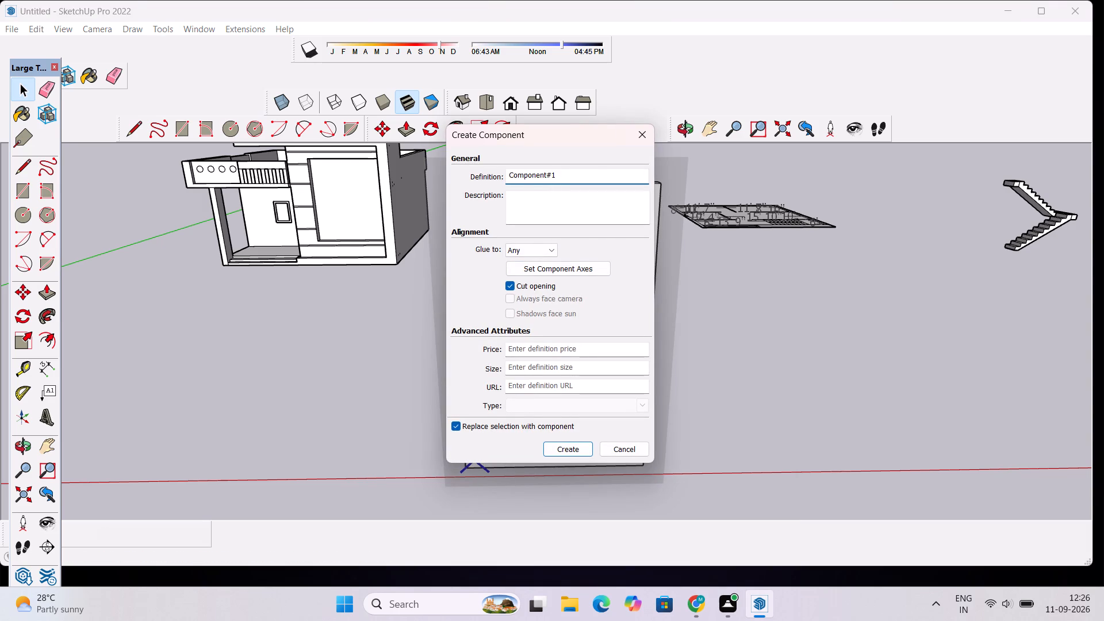
{"action": "key", "text": "BackSpace"}
{"action": "key", "text": "BackSpace"}
{"action": "key", "text": "BackSpace"}
{"action": "key", "text": "BackSpace"}
{"action": "key", "text": "BackSpace"}
{"action": "key", "text": "BackSpace"}
{"action": "key", "text": "BackSpace"}
{"action": "key", "text": "BackSpace"}
{"action": "key", "text": "BackSpace"}
{"action": "key", "text": "BackSpace"}
{"action": "key", "text": "BackSpace"}
{"action": "key", "text": "BackSpace"}
{"action": "key", "text": "BackSpace"}
{"action": "key", "text": "BackSpace"}
{"action": "key", "text": "BackSpace"}
{"action": "key", "text": "BackSpace"}
{"action": "key", "text": "BackSpace"}
{"action": "key", "text": "BackSpace"}
{"action": "key", "text": "BackSpace"}
{"action": "key", "text": "BackSpace"}
{"action": "key", "text": "l"}
{"action": "key", "text": "e"}
{"action": "type", "text": "af"}
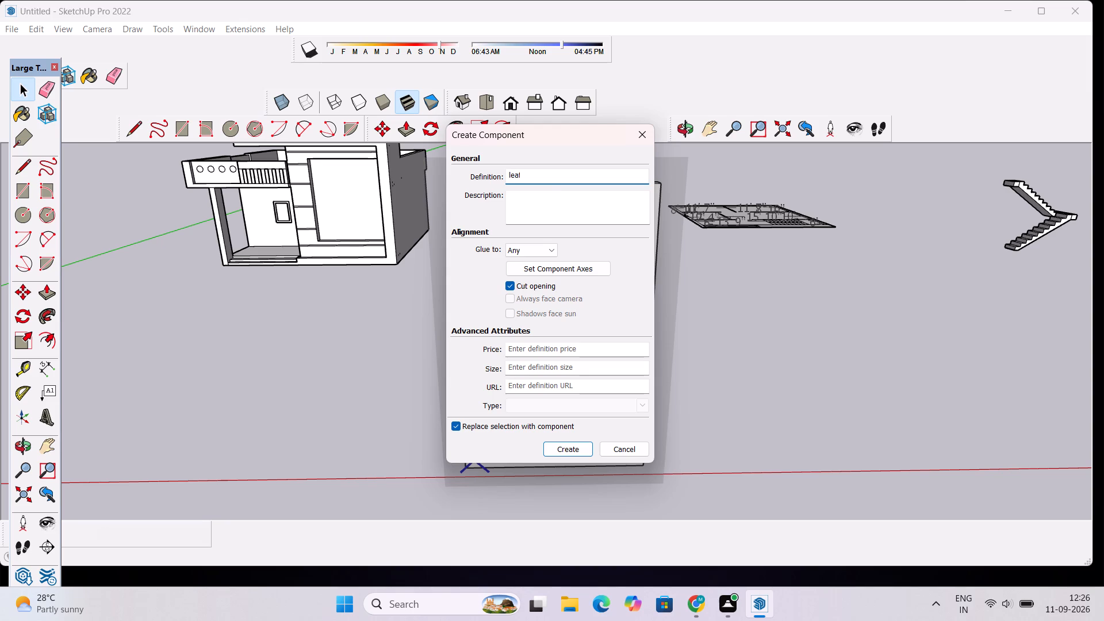
{"action": "left_click", "coordinate": [562, 449]}
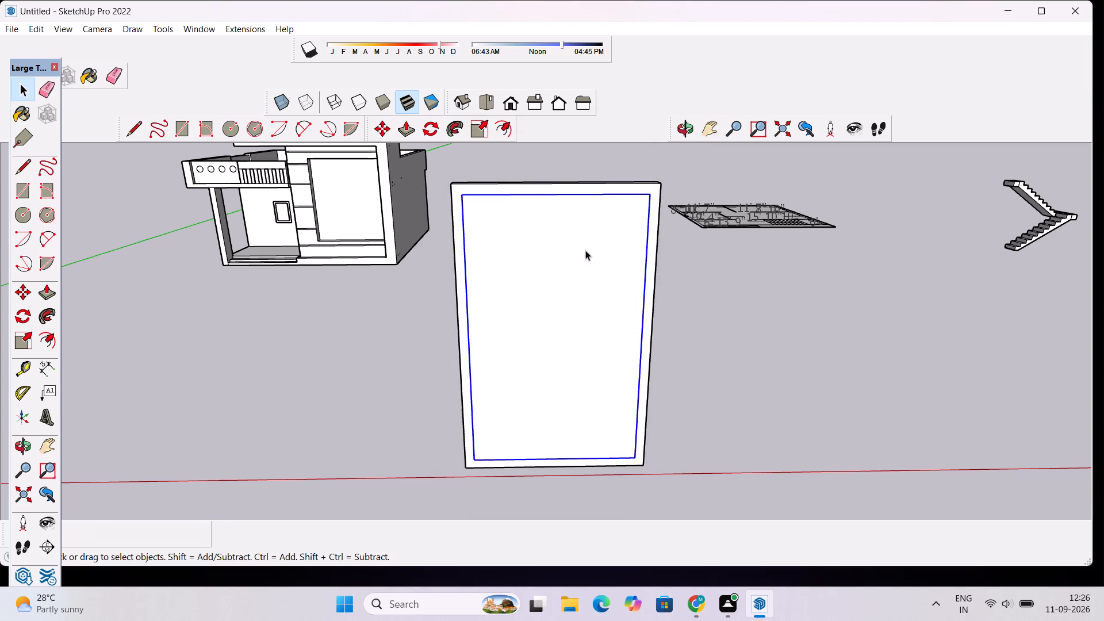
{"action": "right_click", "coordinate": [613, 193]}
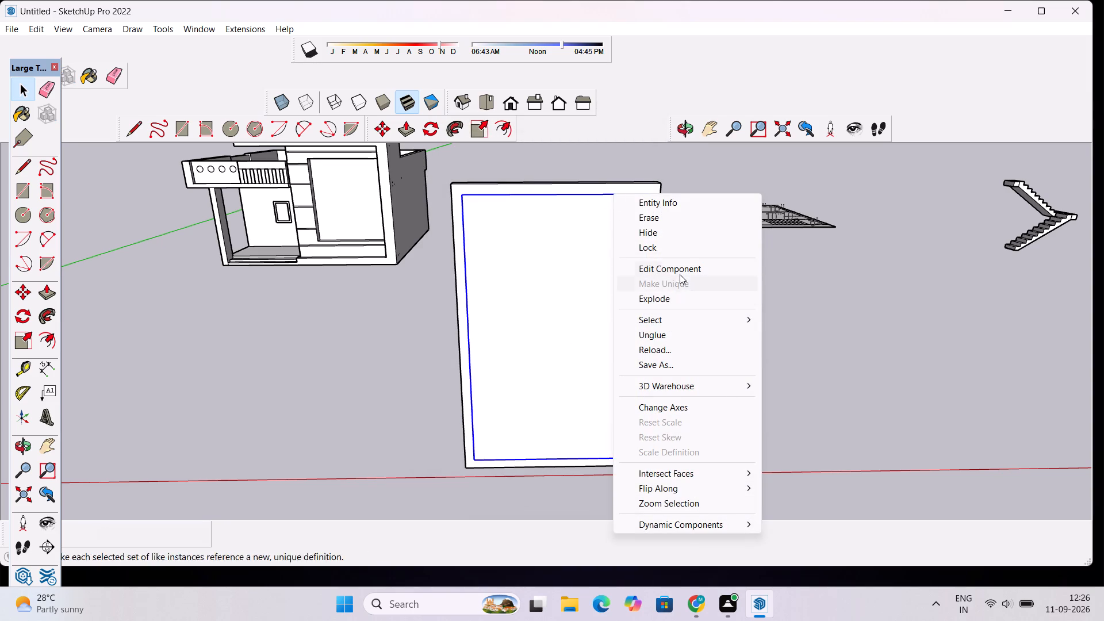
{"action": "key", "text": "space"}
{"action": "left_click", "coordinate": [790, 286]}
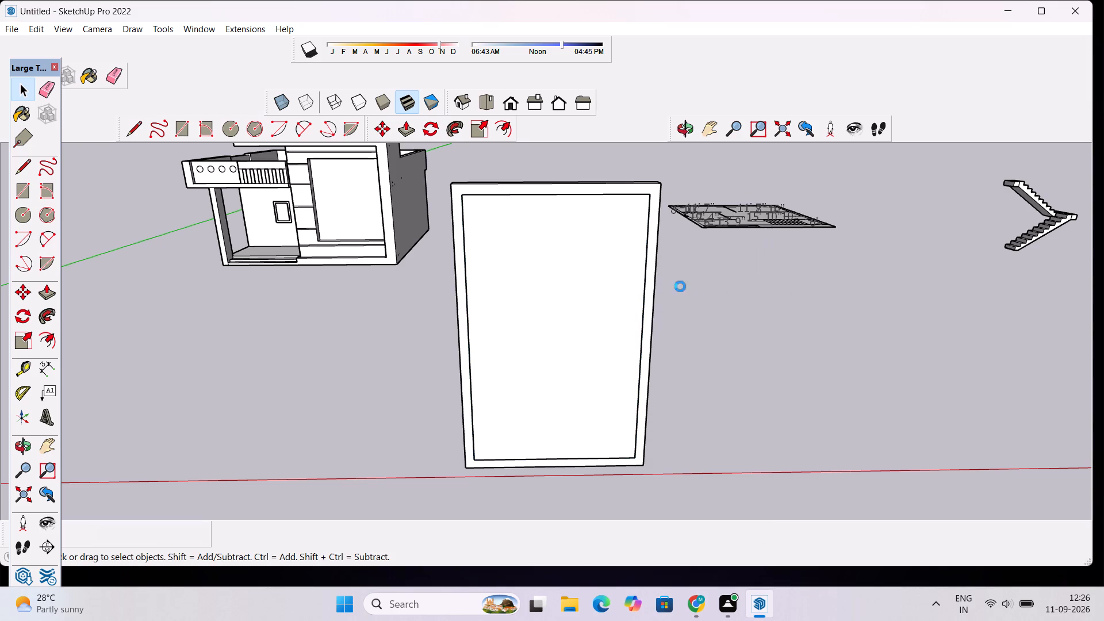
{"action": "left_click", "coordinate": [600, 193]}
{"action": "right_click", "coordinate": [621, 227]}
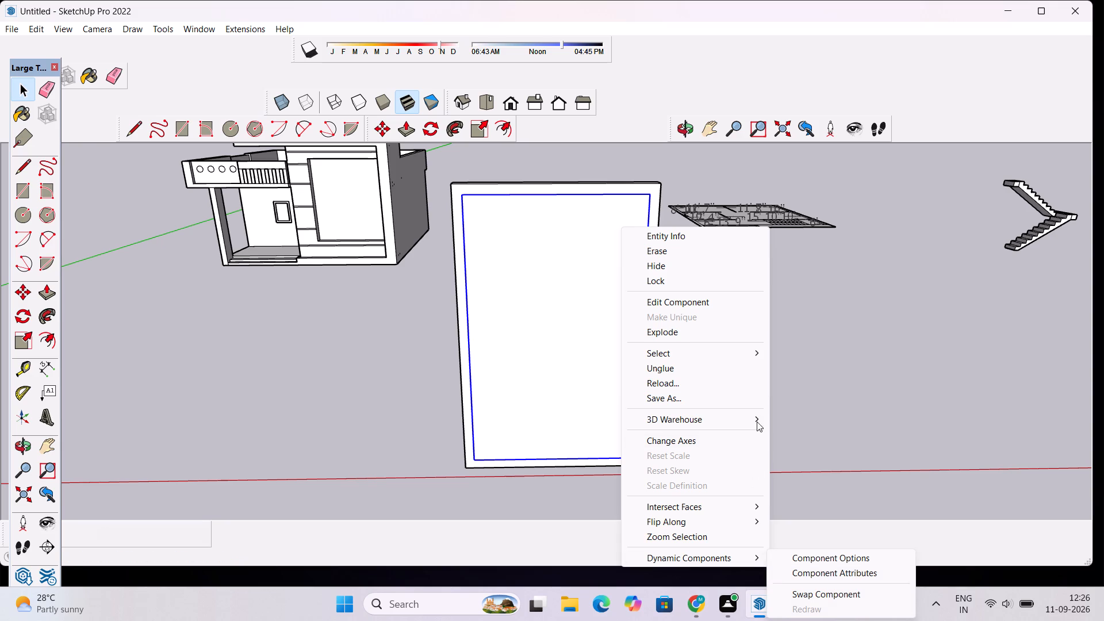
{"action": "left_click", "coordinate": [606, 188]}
Make a group from the border face surrounding the inner panel, together with its edges.
{"action": "left_click", "coordinate": [606, 188]}
{"action": "left_click", "coordinate": [606, 188]}
{"action": "double_click", "coordinate": [606, 188]}
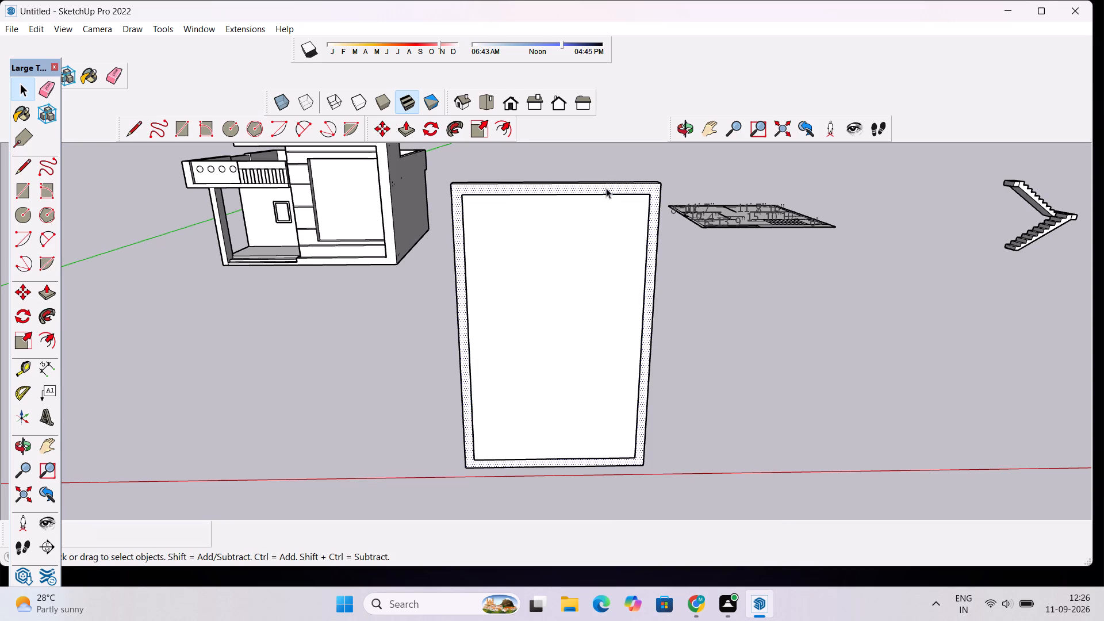
{"action": "right_click", "coordinate": [606, 188]}
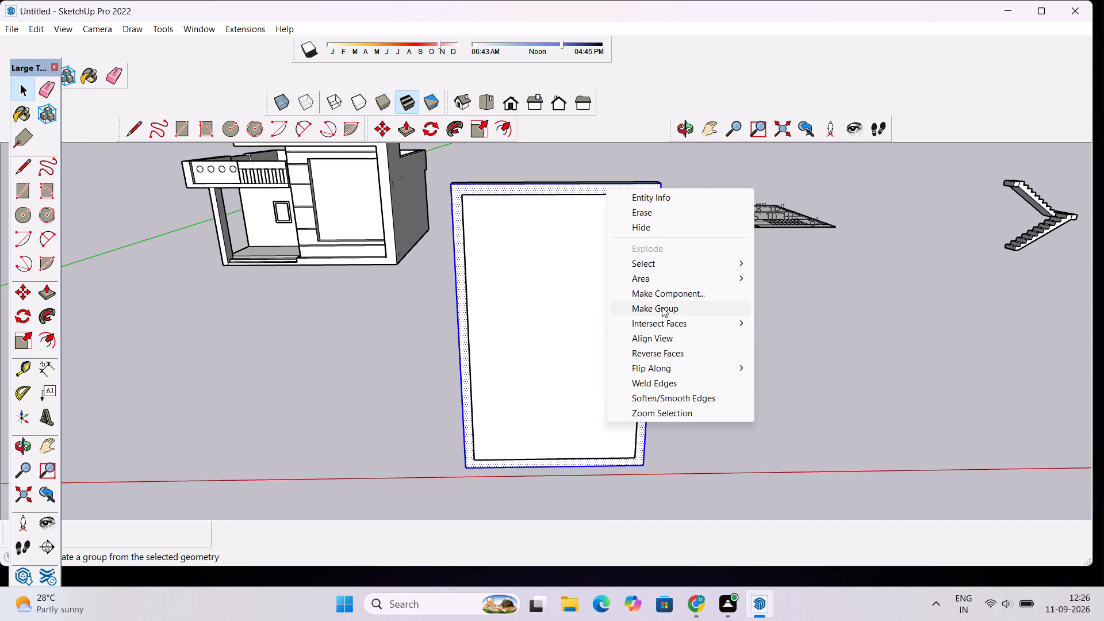
{"action": "left_click", "coordinate": [662, 307]}
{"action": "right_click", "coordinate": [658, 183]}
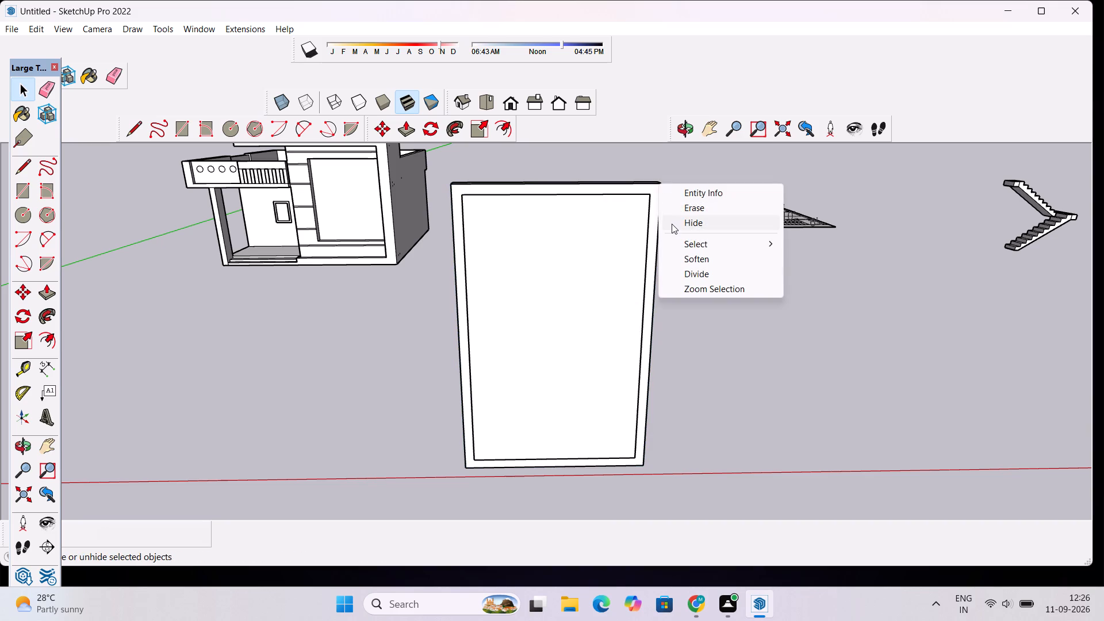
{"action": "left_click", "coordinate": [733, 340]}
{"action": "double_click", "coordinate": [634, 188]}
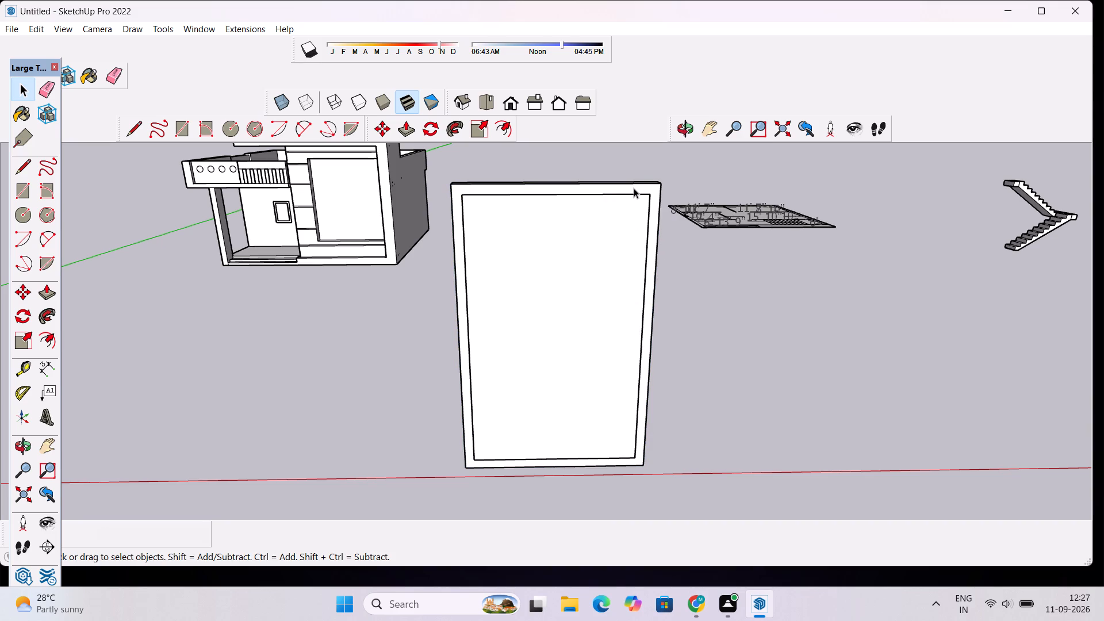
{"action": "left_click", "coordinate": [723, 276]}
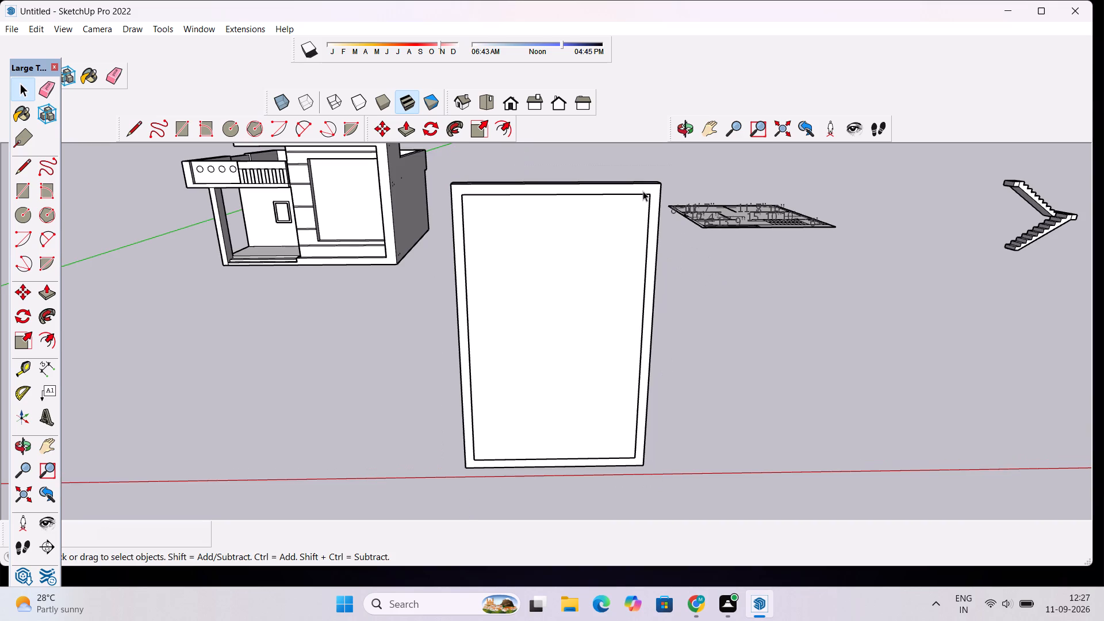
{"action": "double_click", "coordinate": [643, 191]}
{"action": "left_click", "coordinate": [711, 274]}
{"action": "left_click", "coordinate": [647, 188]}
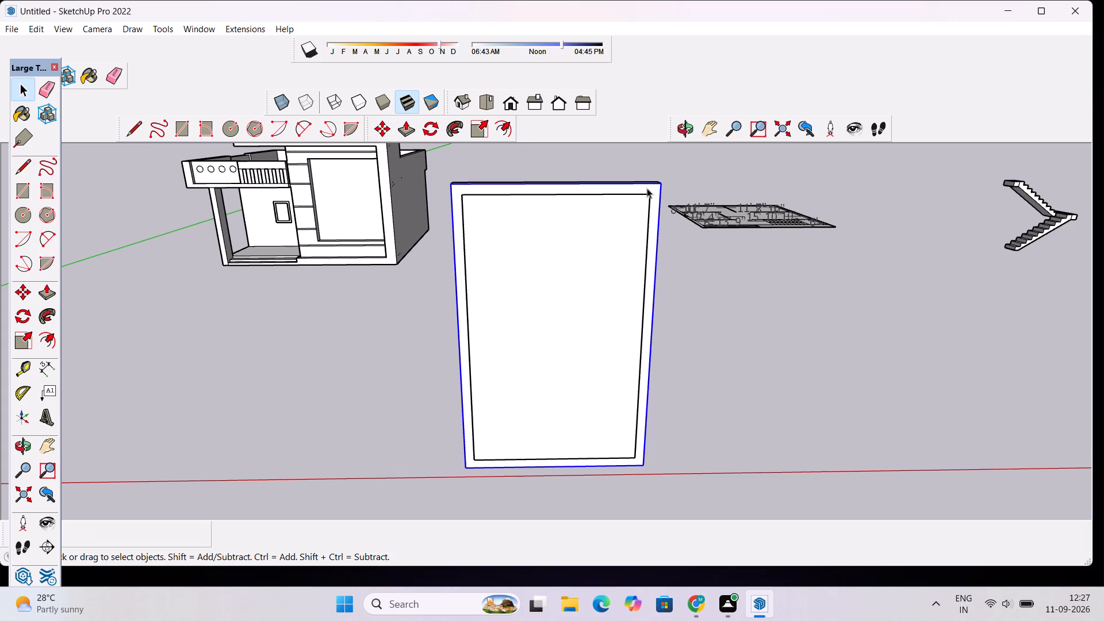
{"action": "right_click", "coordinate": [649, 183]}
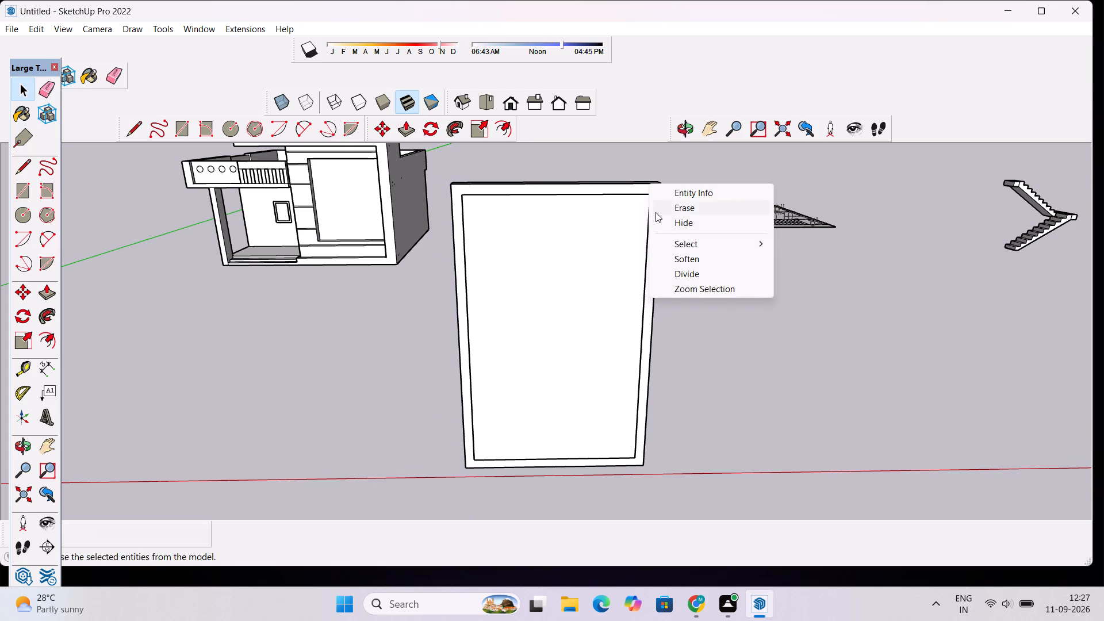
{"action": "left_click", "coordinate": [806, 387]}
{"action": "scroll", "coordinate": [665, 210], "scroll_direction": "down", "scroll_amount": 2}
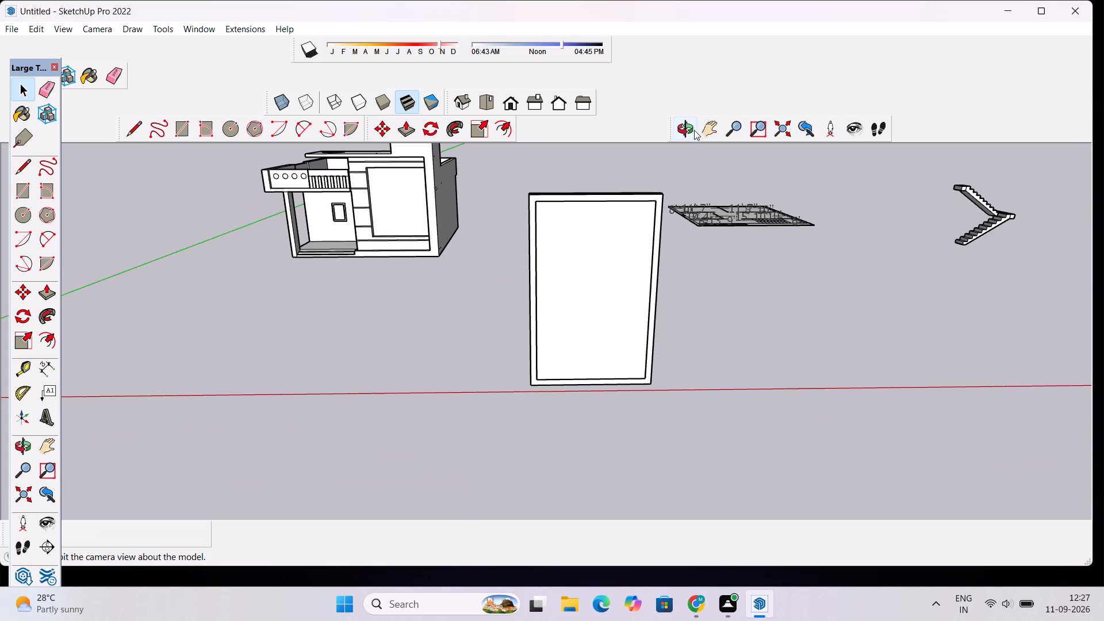
Undo the border group, leaf component, inset border and thickness of the separate door, back to a plain upright rectangle.
{"action": "left_click", "coordinate": [692, 125]}
{"action": "left_click_drag", "start_coordinate": [719, 269], "coordinate": [698, 391]}
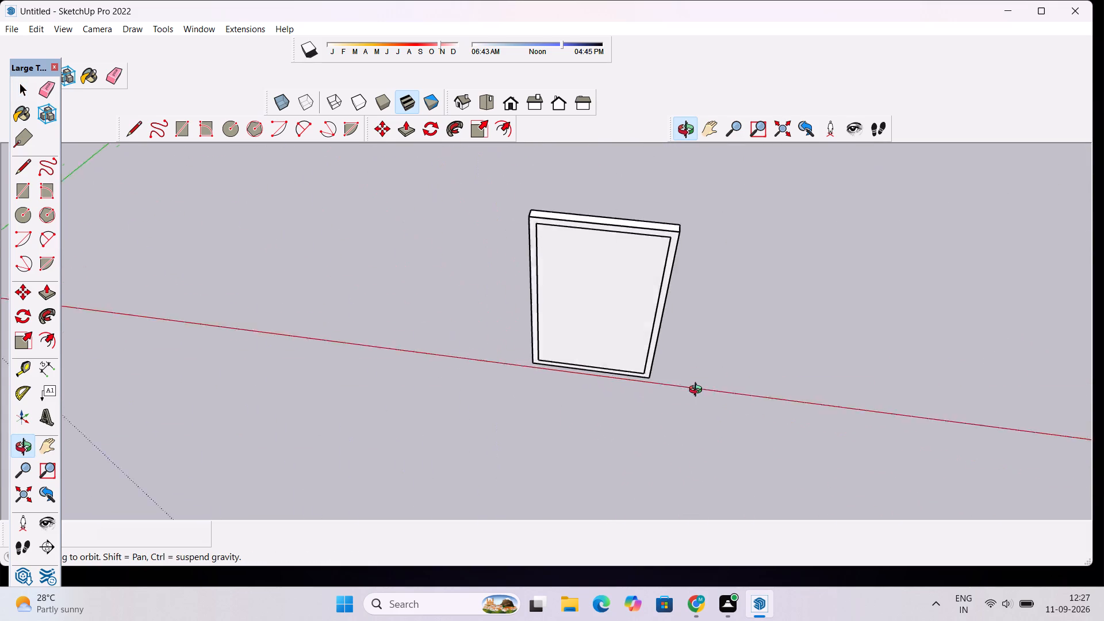
{"action": "left_click_drag", "start_coordinate": [698, 391], "coordinate": [770, 399]}
{"action": "key", "text": "ctrl+z"}
{"action": "key", "text": "ctrl+z"}
{"action": "key", "text": "ctrl+z"}
{"action": "left_click_drag", "start_coordinate": [689, 306], "coordinate": [688, 303], "text": "ctrl"}
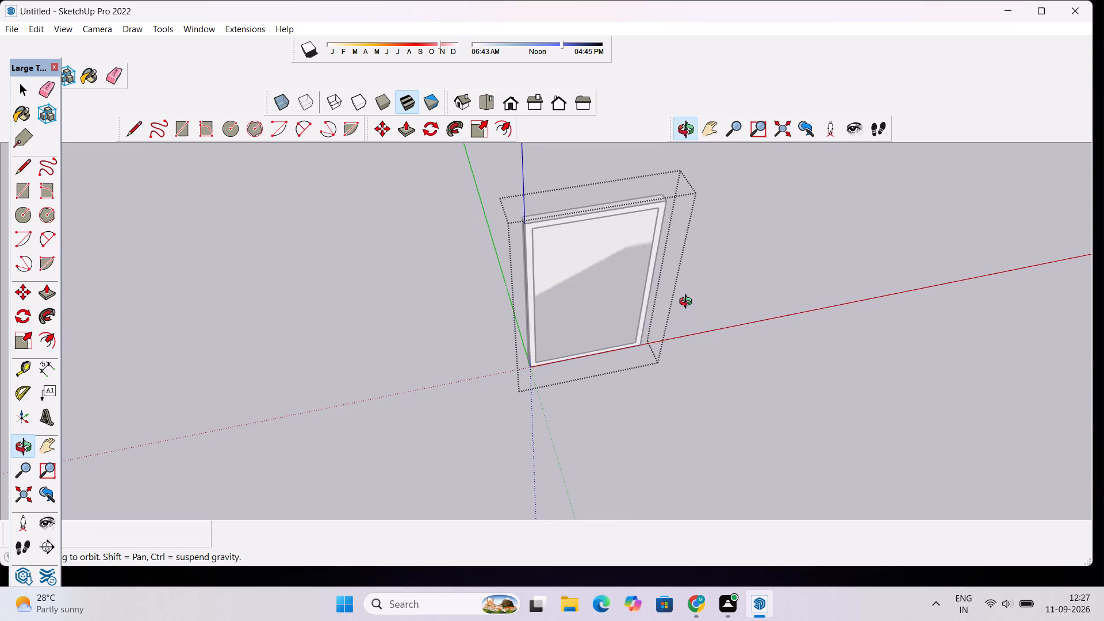
{"action": "left_click_drag", "start_coordinate": [688, 303], "coordinate": [678, 362], "text": "ctrl"}
{"action": "key", "text": "ctrl+z"}
{"action": "key", "text": "ctrl+z"}
{"action": "key", "text": "ctrl+z"}
{"action": "key", "text": "ctrl+z"}
{"action": "key", "text": "ctrl+z"}
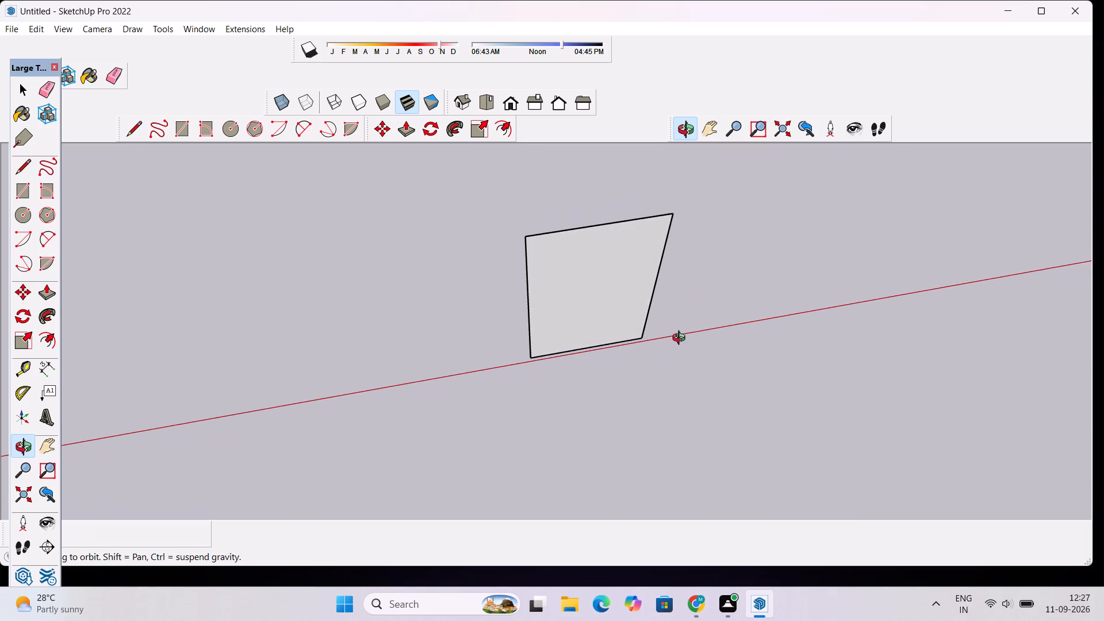
Delete the plain upright rectangle standing between the house and the floor plan, including its edges.
{"action": "scroll", "coordinate": [678, 343], "scroll_direction": "down", "scroll_amount": 6}
{"action": "left_click_drag", "start_coordinate": [681, 431], "coordinate": [637, 247]}
{"action": "scroll", "coordinate": [600, 318], "scroll_direction": "down", "scroll_amount": 5}
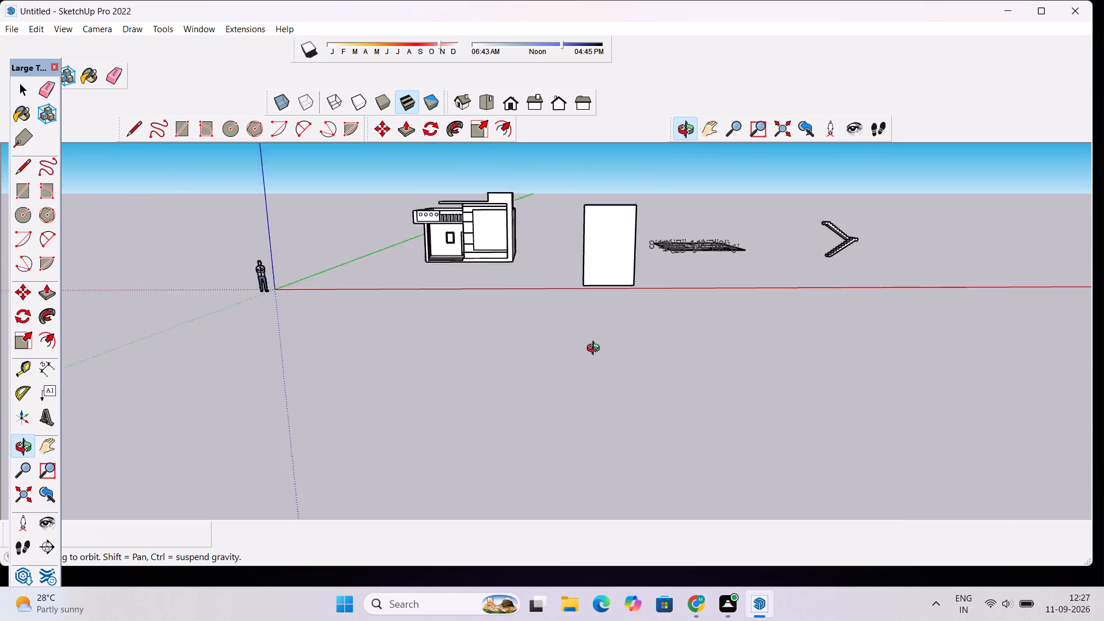
{"action": "scroll", "coordinate": [596, 350], "scroll_direction": "down", "scroll_amount": 1}
{"action": "key", "text": "space"}
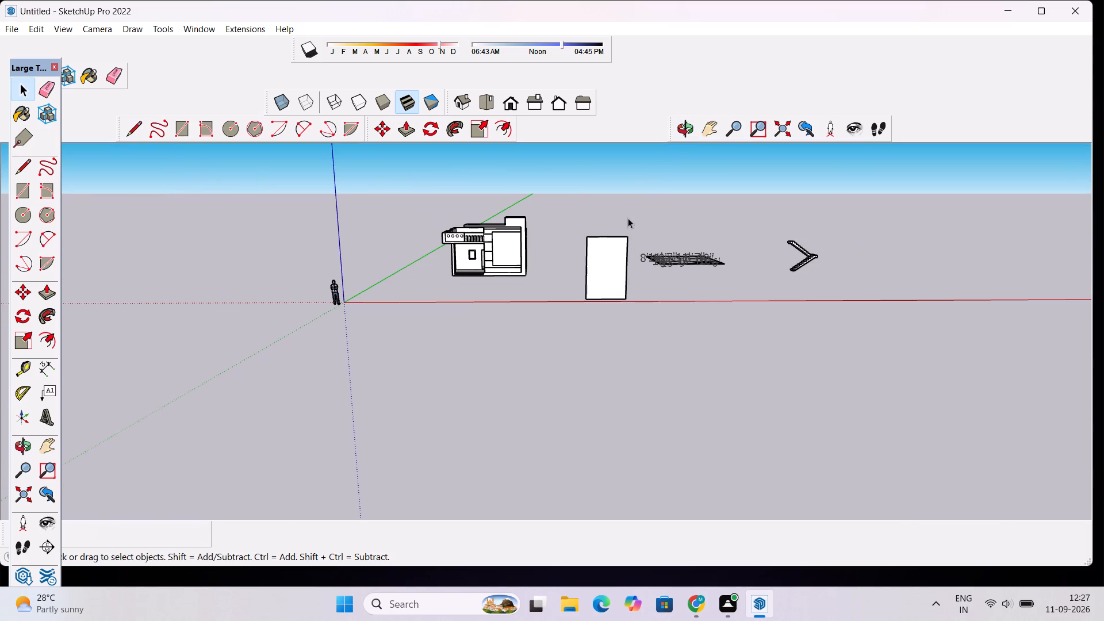
{"action": "left_click_drag", "start_coordinate": [628, 215], "coordinate": [601, 303]}
{"action": "key", "text": "Delete"}
{"action": "left_click_drag", "start_coordinate": [597, 208], "coordinate": [565, 332]}
{"action": "key", "text": "Delete"}
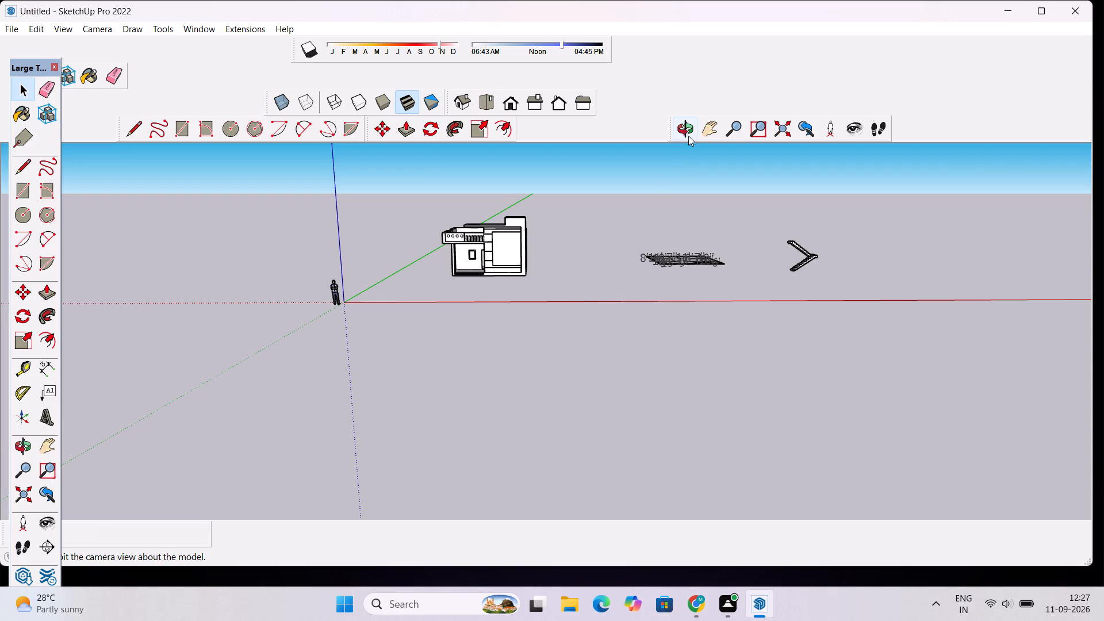
Examine the house's front elevation and roof from several angles.
{"action": "left_click", "coordinate": [688, 136]}
{"action": "left_click_drag", "start_coordinate": [511, 236], "coordinate": [618, 362]}
{"action": "scroll", "coordinate": [481, 362], "scroll_direction": "down", "scroll_amount": 4}
{"action": "scroll", "coordinate": [556, 428], "scroll_direction": "up", "scroll_amount": 2}
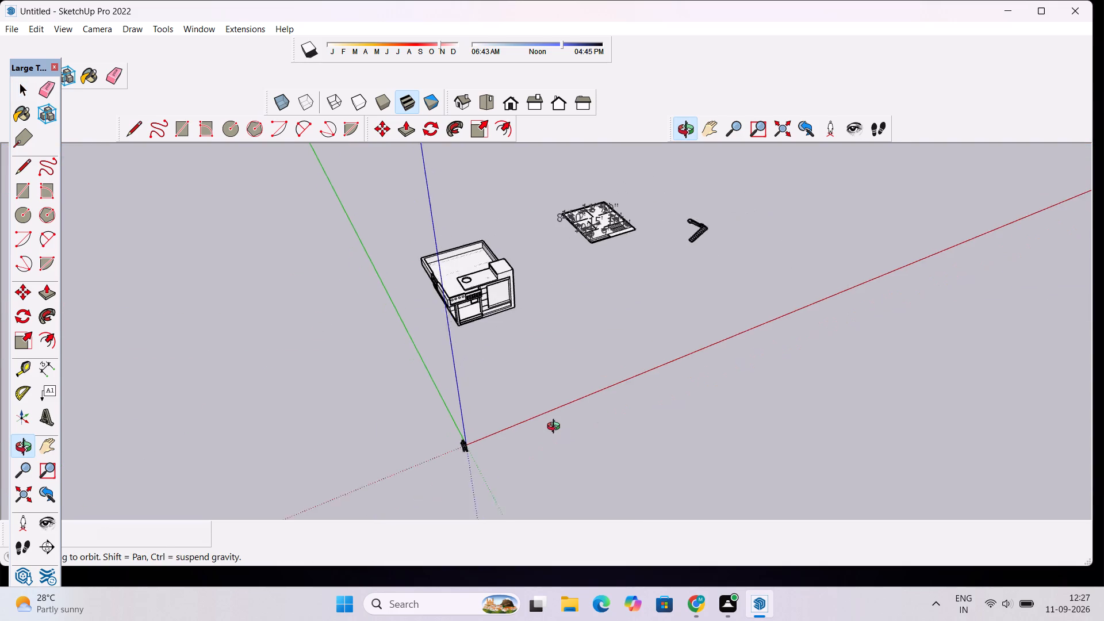
{"action": "scroll", "coordinate": [556, 428], "scroll_direction": "up", "scroll_amount": 3}
{"action": "left_click_drag", "start_coordinate": [556, 448], "coordinate": [317, 376]}
{"action": "scroll", "coordinate": [342, 410], "scroll_direction": "down", "scroll_amount": 12}
{"action": "scroll", "coordinate": [436, 301], "scroll_direction": "up", "scroll_amount": 2}
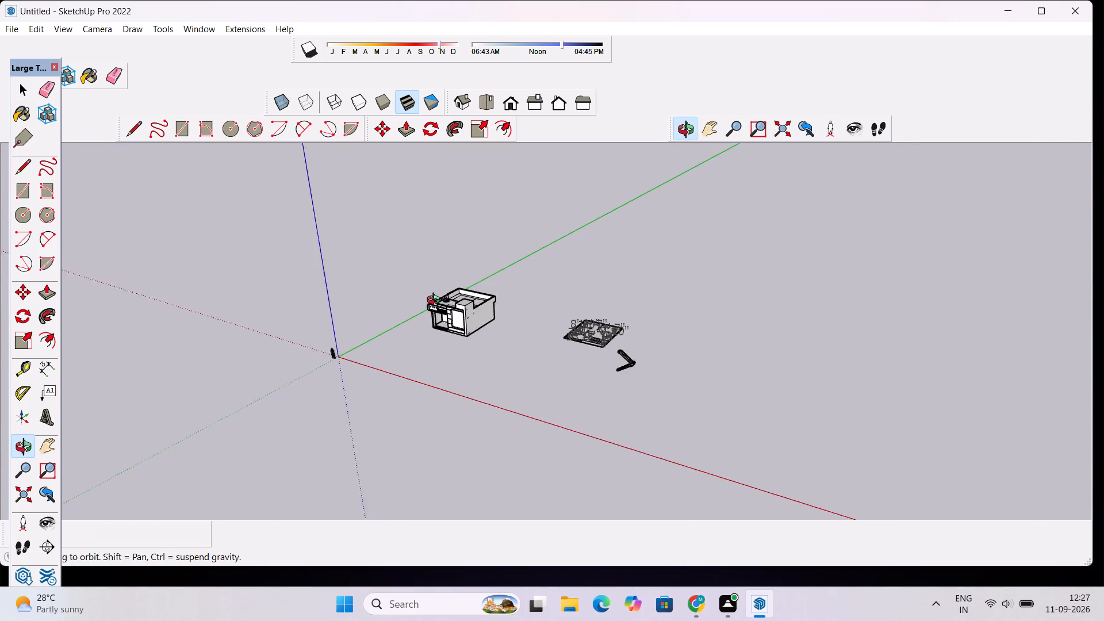
{"action": "scroll", "coordinate": [436, 301], "scroll_direction": "up", "scroll_amount": 3}
{"action": "left_click_drag", "start_coordinate": [431, 358], "coordinate": [502, 268]}
{"action": "scroll", "coordinate": [451, 306], "scroll_direction": "up", "scroll_amount": 6}
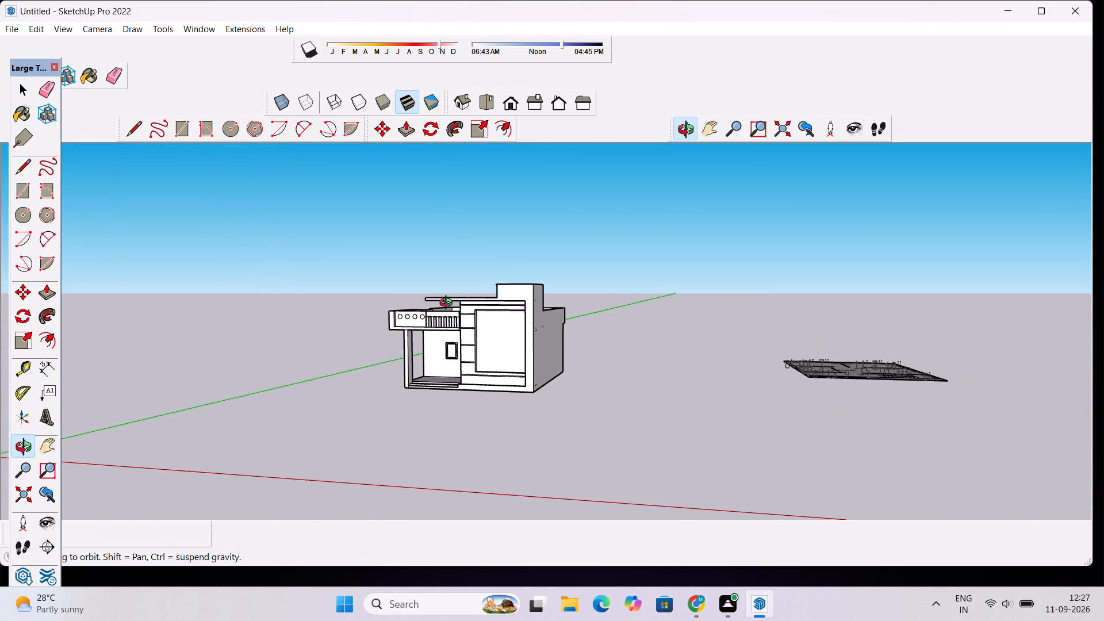
{"action": "scroll", "coordinate": [448, 304], "scroll_direction": "up", "scroll_amount": 3}
{"action": "scroll", "coordinate": [452, 292], "scroll_direction": "down", "scroll_amount": 3}
{"action": "scroll", "coordinate": [430, 202], "scroll_direction": "up", "scroll_amount": 3}
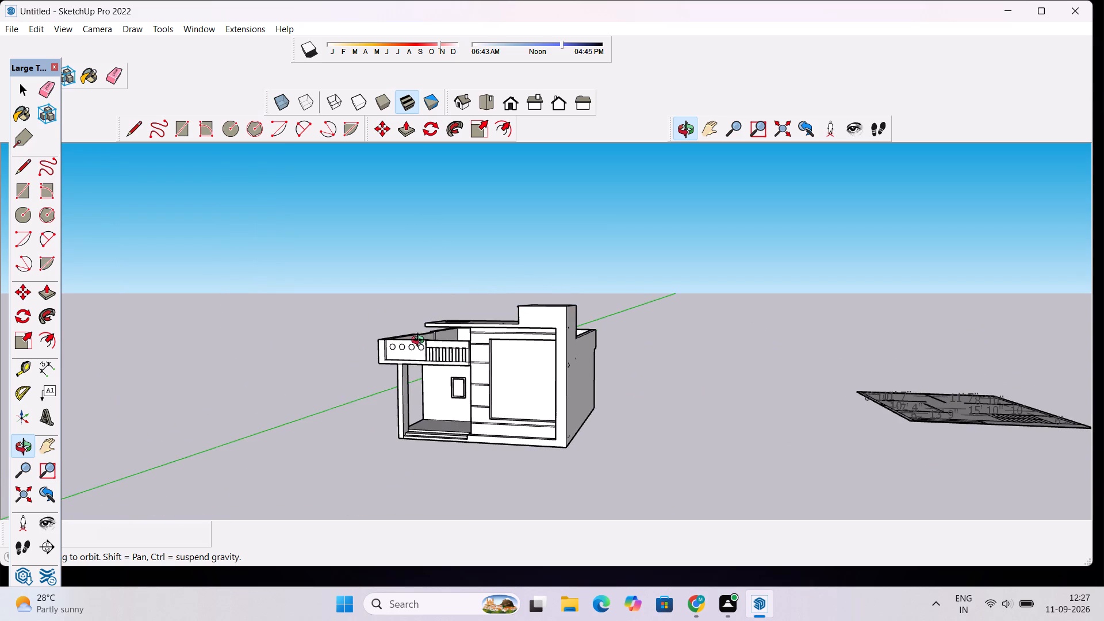
{"action": "left_click_drag", "start_coordinate": [382, 333], "coordinate": [422, 381]}
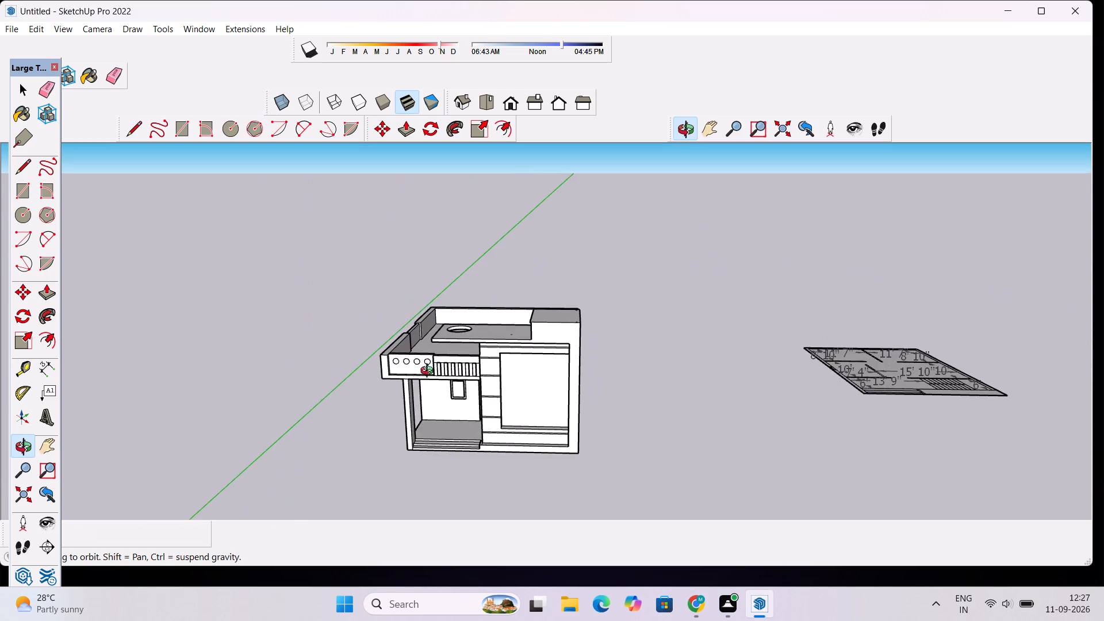
{"action": "scroll", "coordinate": [507, 362], "scroll_direction": "up", "scroll_amount": 5}
{"action": "scroll", "coordinate": [510, 304], "scroll_direction": "down", "scroll_amount": 5}
{"action": "scroll", "coordinate": [508, 381], "scroll_direction": "up", "scroll_amount": 4}
{"action": "left_click_drag", "start_coordinate": [505, 432], "coordinate": [505, 400]}
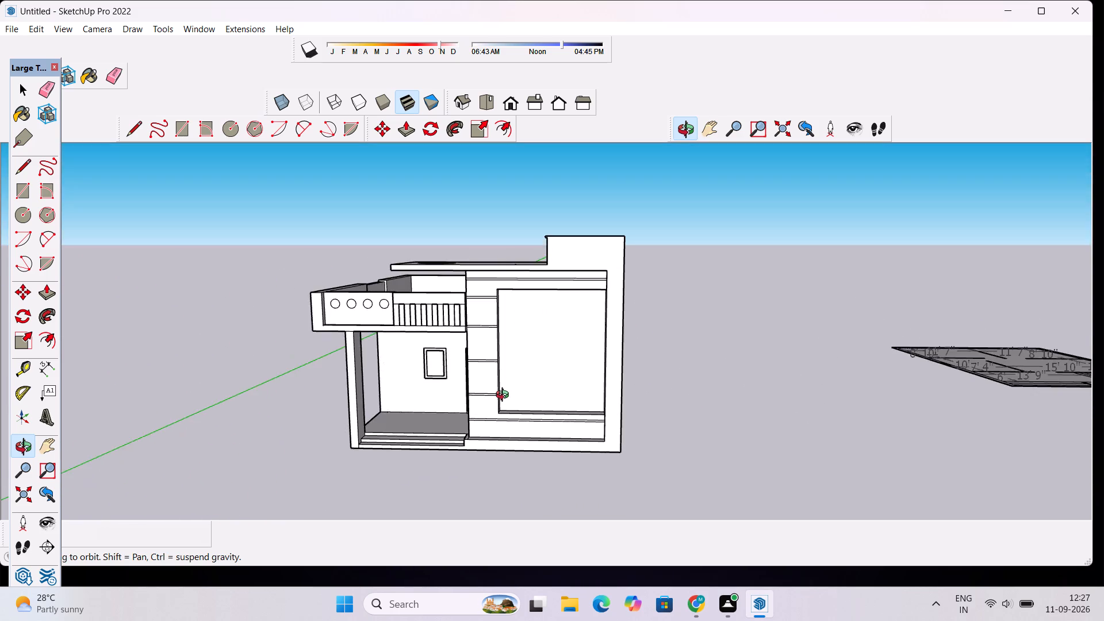
{"action": "scroll", "coordinate": [505, 396], "scroll_direction": "down", "scroll_amount": 4}
{"action": "left_click_drag", "start_coordinate": [522, 377], "coordinate": [531, 397]}
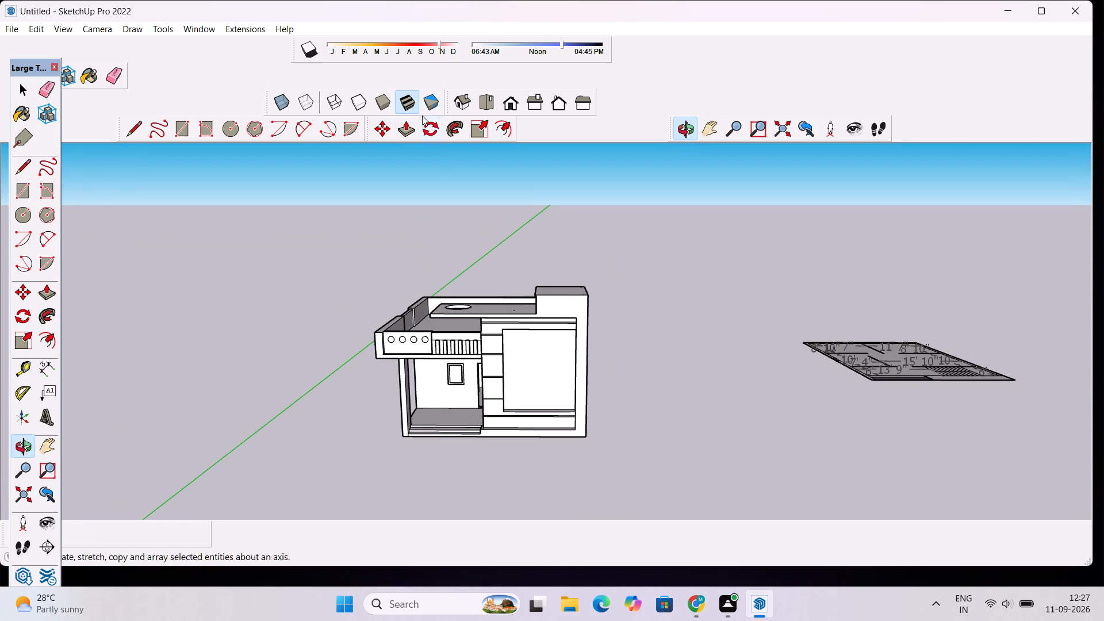
Show Tray 1 and expand its Materials section.
{"action": "left_click", "coordinate": [193, 30]}
{"action": "left_click", "coordinate": [221, 56]}
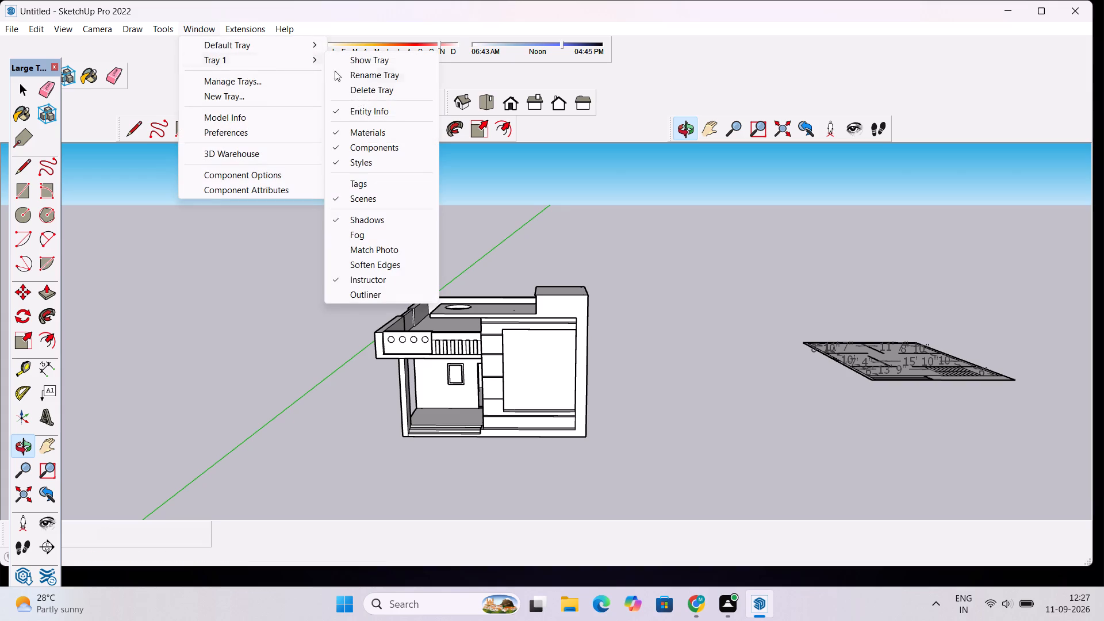
{"action": "left_click", "coordinate": [361, 60]}
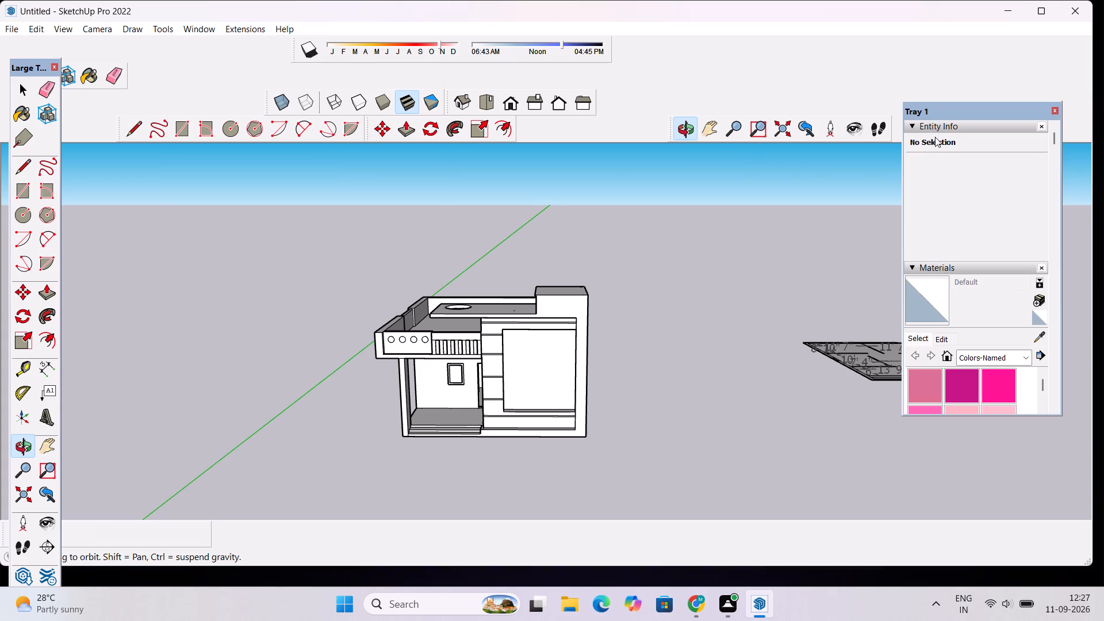
{"action": "left_click", "coordinate": [946, 265]}
{"action": "scroll", "coordinate": [946, 246], "scroll_direction": "down", "scroll_amount": 2}
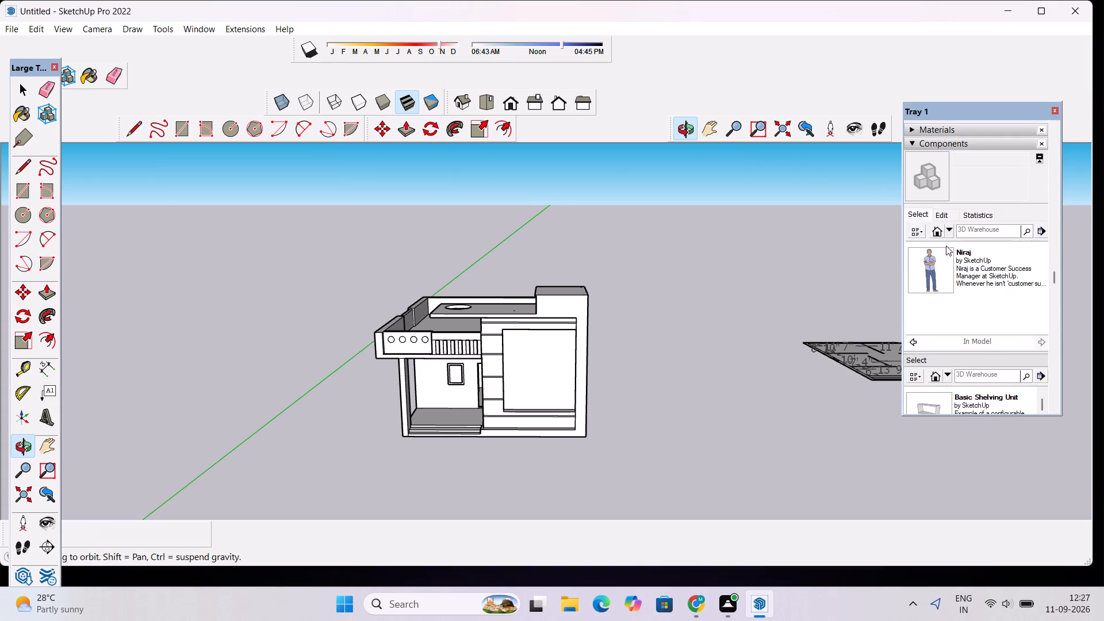
{"action": "scroll", "coordinate": [946, 246], "scroll_direction": "up", "scroll_amount": 1}
{"action": "left_click", "coordinate": [940, 200]}
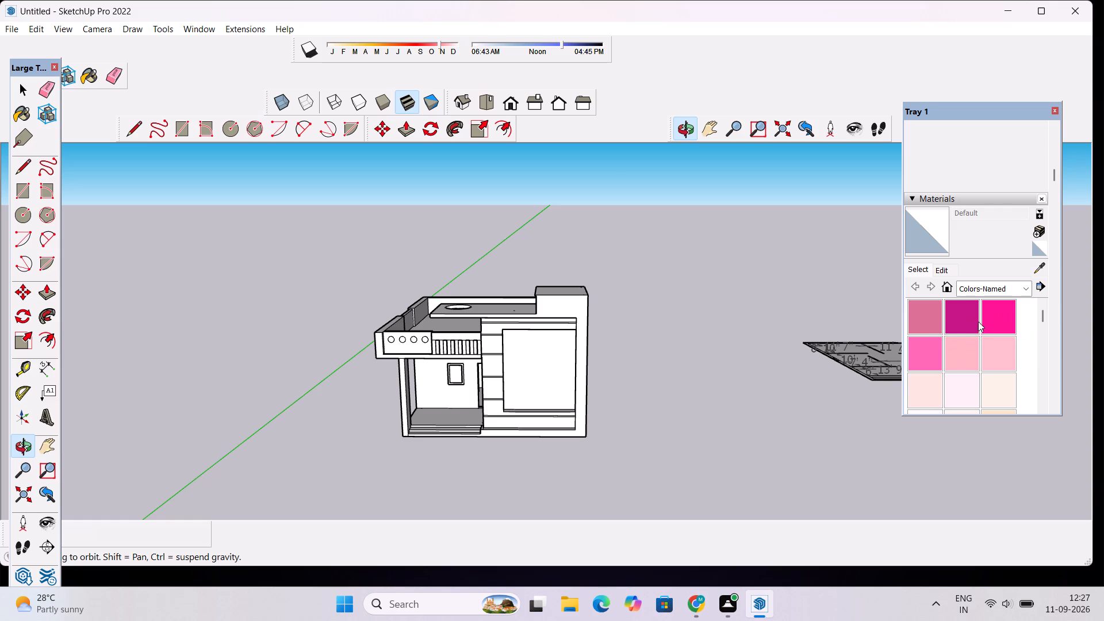
Look through the Colors-Named material collection for a suitable finish.
{"action": "scroll", "coordinate": [956, 314], "scroll_direction": "down", "scroll_amount": 5}
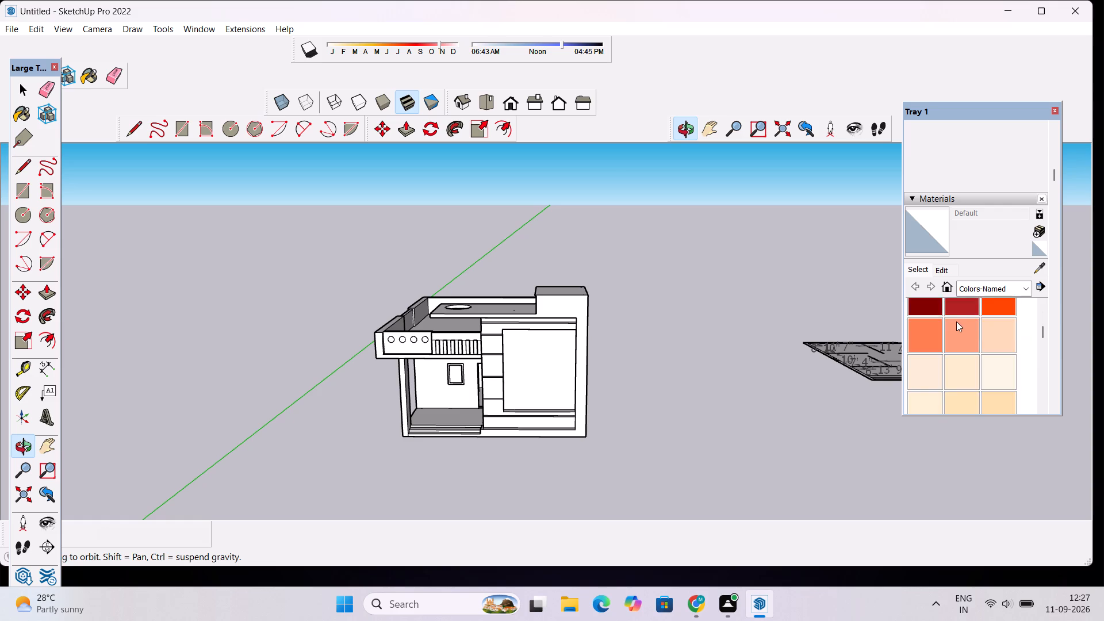
{"action": "scroll", "coordinate": [956, 321], "scroll_direction": "down", "scroll_amount": 6}
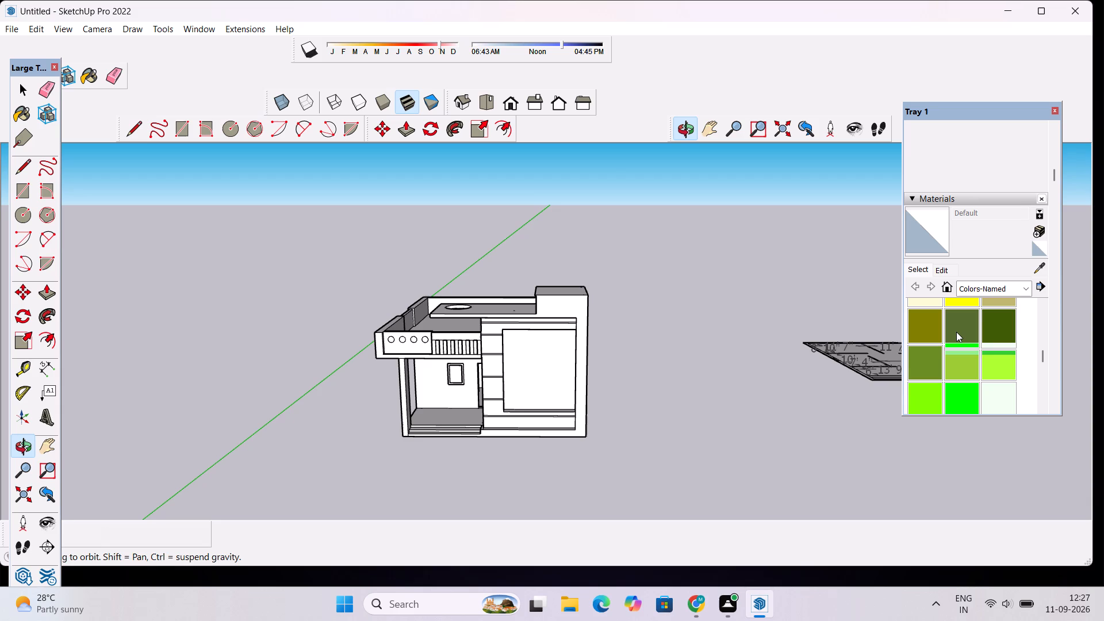
{"action": "scroll", "coordinate": [956, 332], "scroll_direction": "up", "scroll_amount": 1}
{"action": "scroll", "coordinate": [956, 334], "scroll_direction": "down", "scroll_amount": 4}
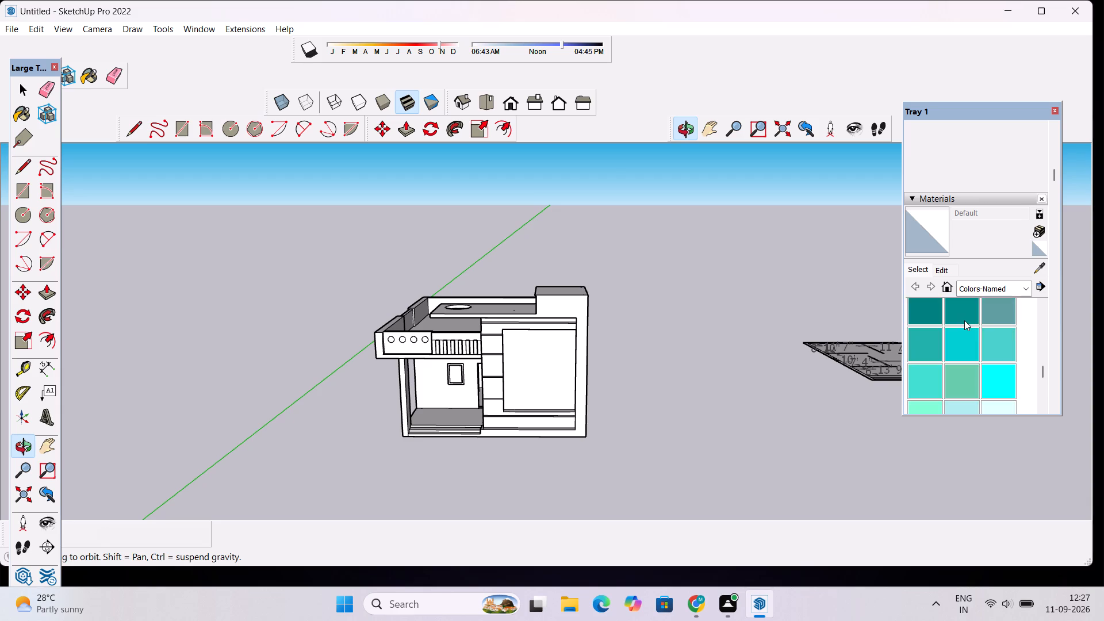
{"action": "scroll", "coordinate": [964, 320], "scroll_direction": "down", "scroll_amount": 11}
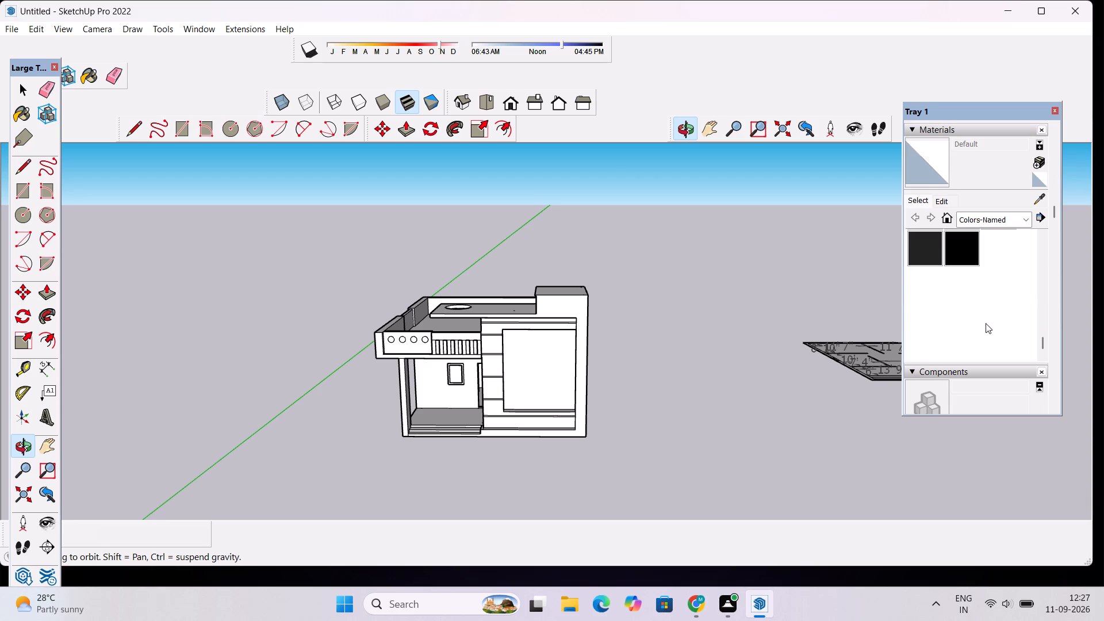
Paint the large recessed panel on the house's front with Wood Veneer 01 from the Wood collection.
{"action": "left_click", "coordinate": [1022, 217]}
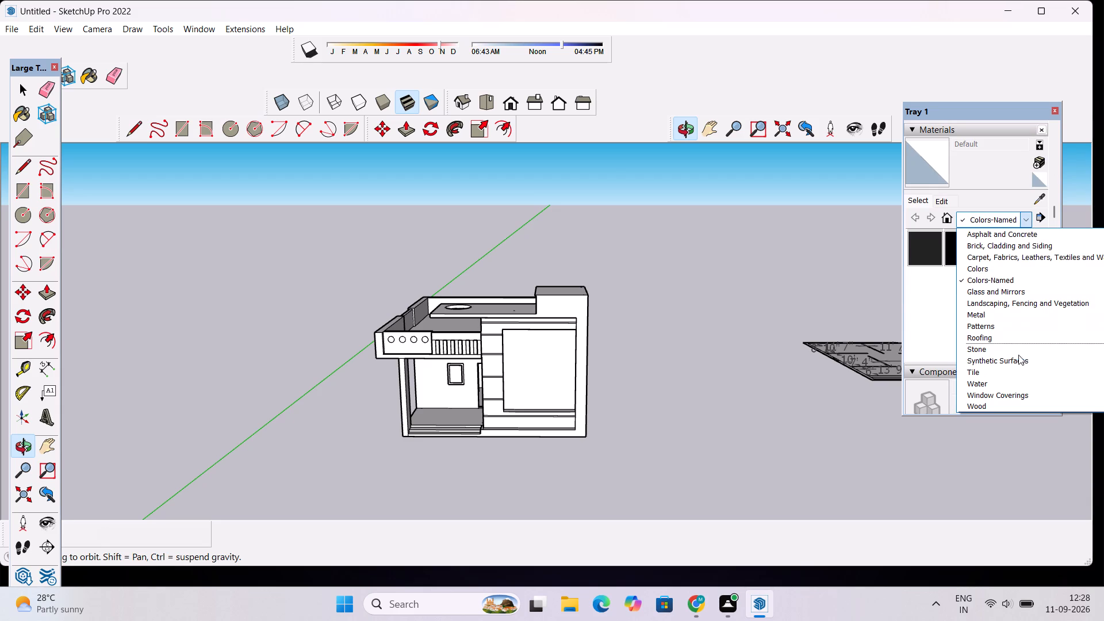
{"action": "left_click", "coordinate": [993, 406]}
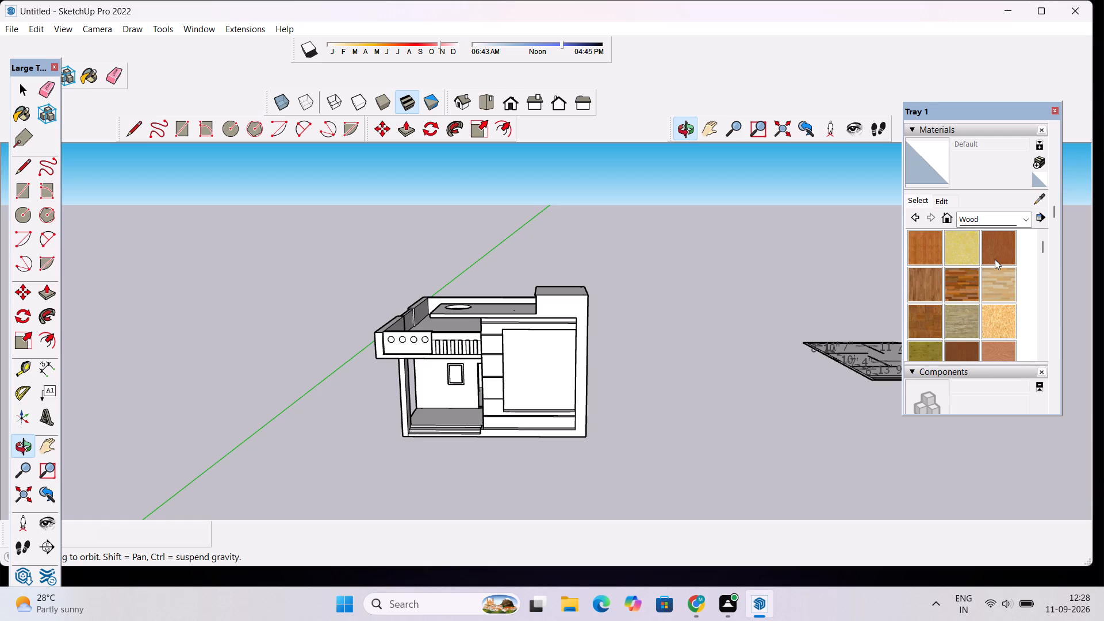
{"action": "scroll", "coordinate": [995, 256], "scroll_direction": "down", "scroll_amount": 1}
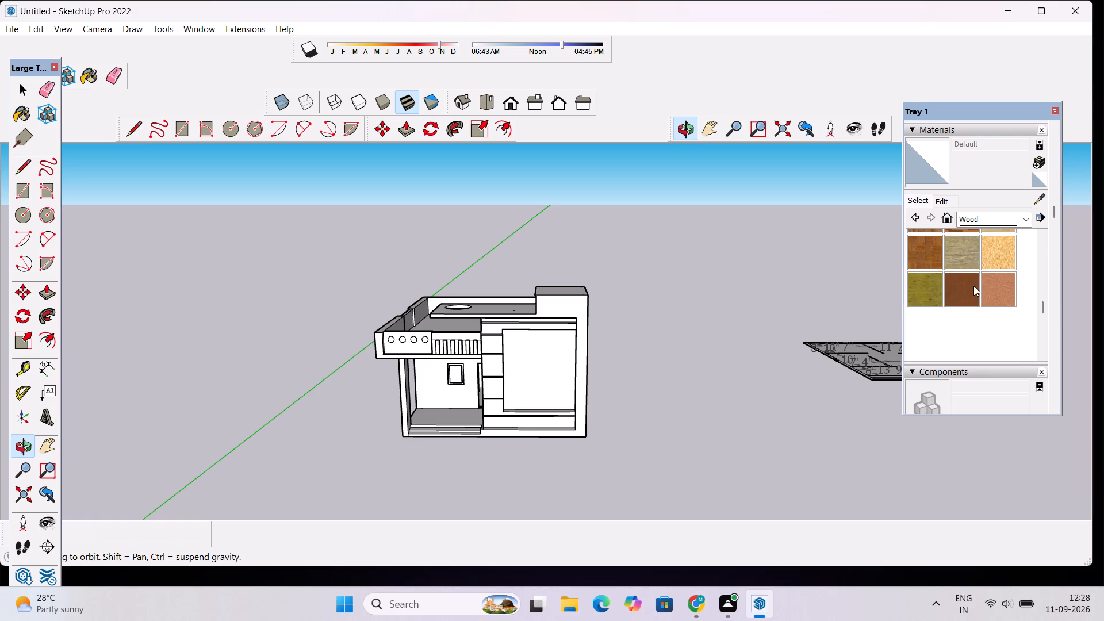
{"action": "left_click", "coordinate": [969, 289]}
{"action": "left_click", "coordinate": [537, 347]}
{"action": "scroll", "coordinate": [556, 365], "scroll_direction": "up", "scroll_amount": 5}
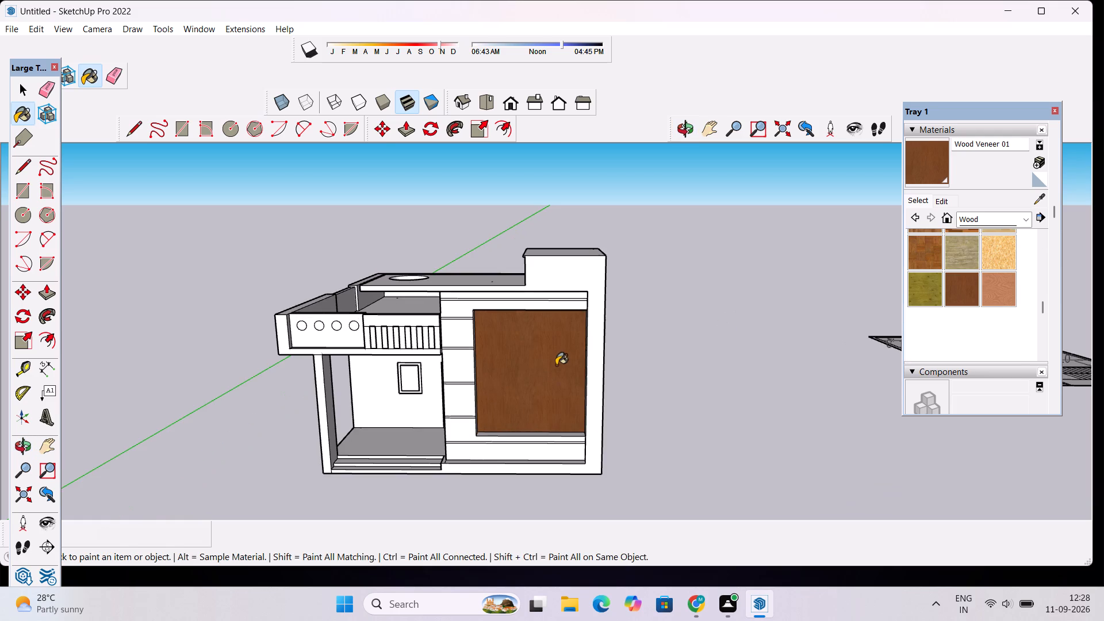
{"action": "scroll", "coordinate": [528, 423], "scroll_direction": "up", "scroll_amount": 10}
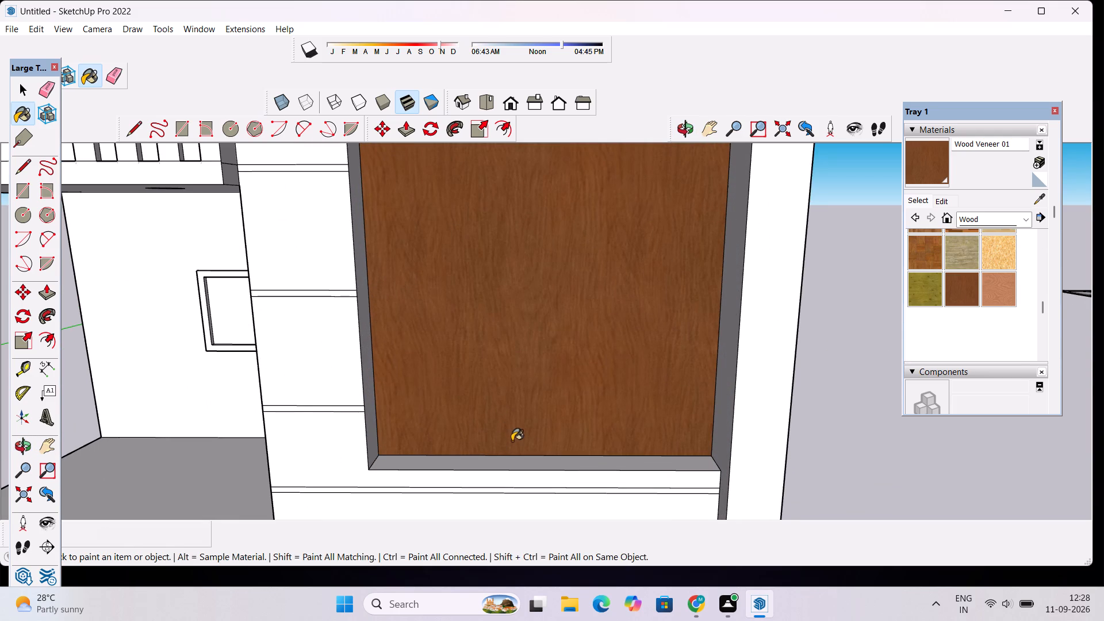
{"action": "scroll", "coordinate": [522, 425], "scroll_direction": "down", "scroll_amount": 12}
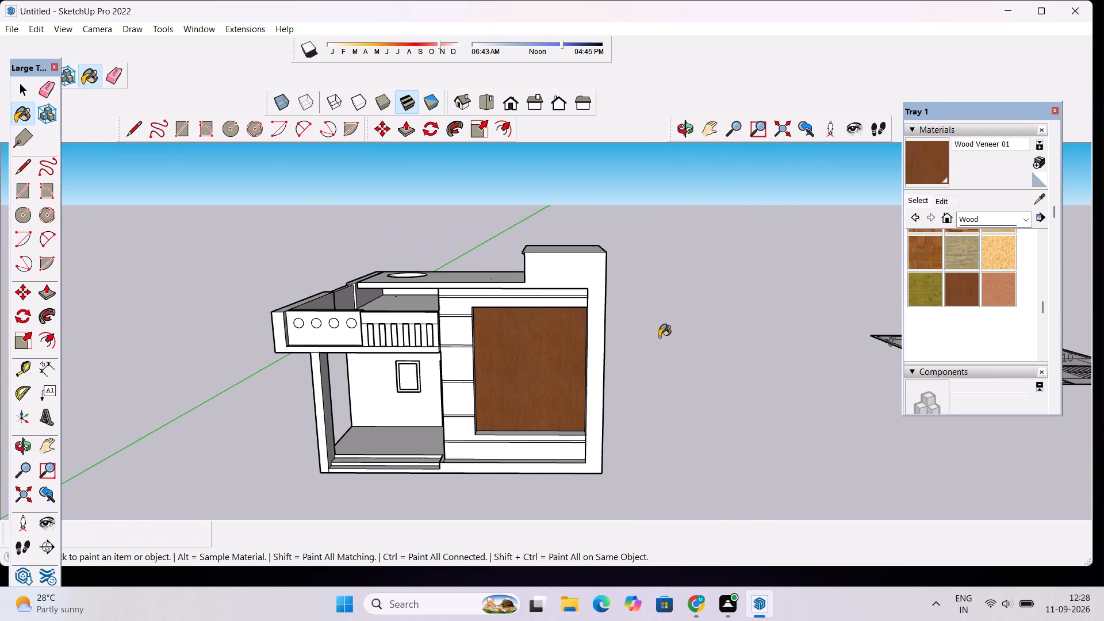
Darken the Wood Veneer 01 material by lowering its colour brightness.
{"action": "left_click", "coordinate": [944, 201]}
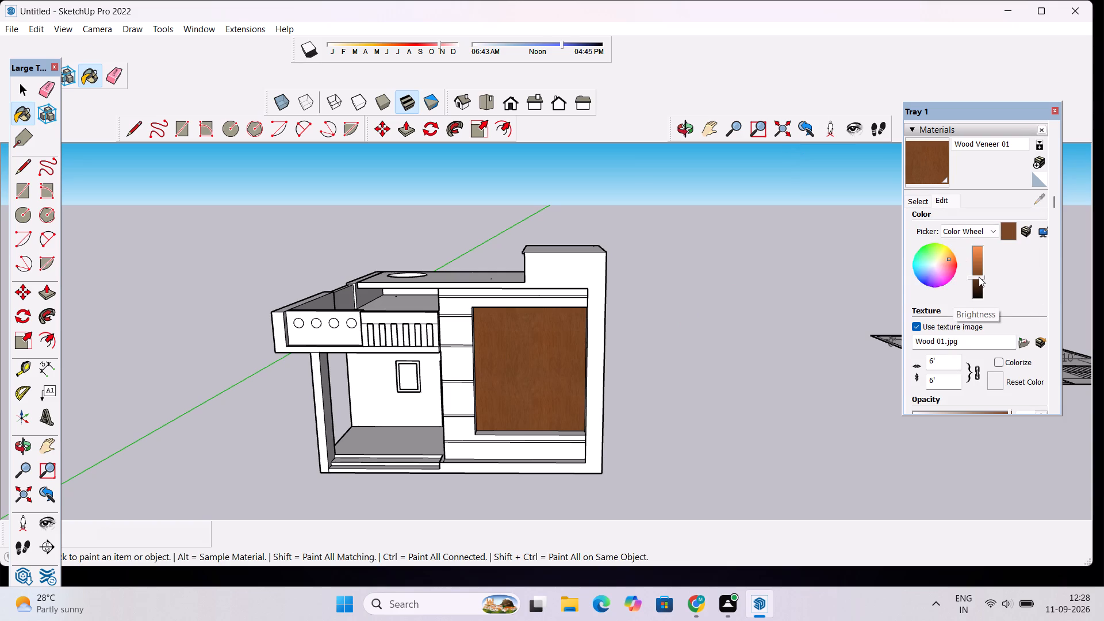
{"action": "left_click", "coordinate": [978, 280]}
Switch the material library to the Colors-Named collection and find its blue-green shades for the front wall.
{"action": "scroll", "coordinate": [513, 321], "scroll_direction": "down", "scroll_amount": 6}
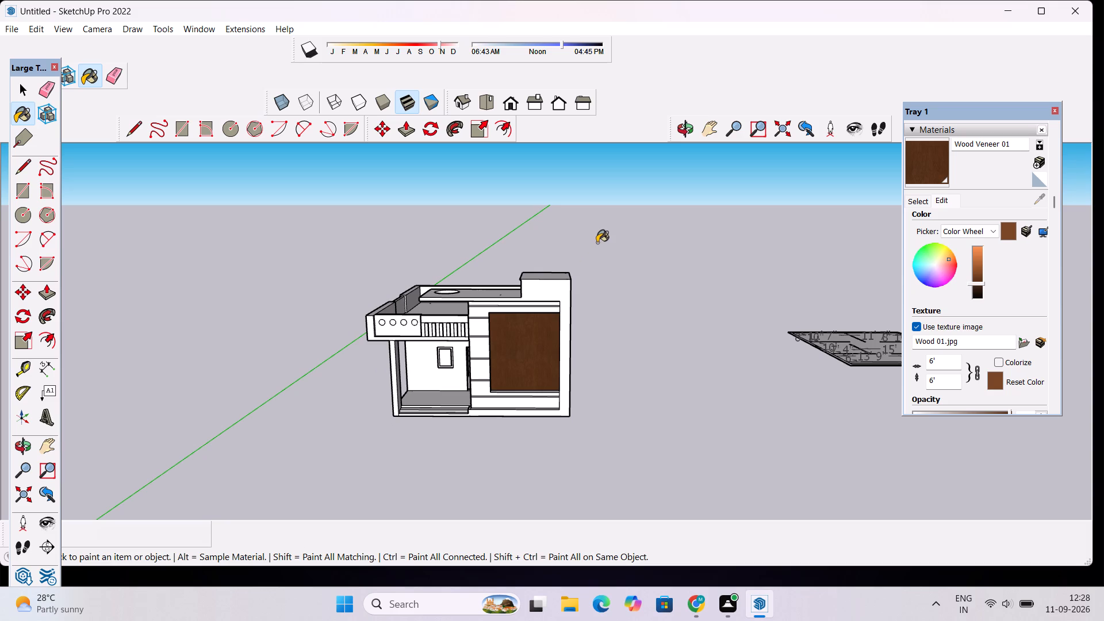
{"action": "left_click", "coordinate": [681, 137]}
{"action": "left_click_drag", "start_coordinate": [589, 308], "coordinate": [599, 288]}
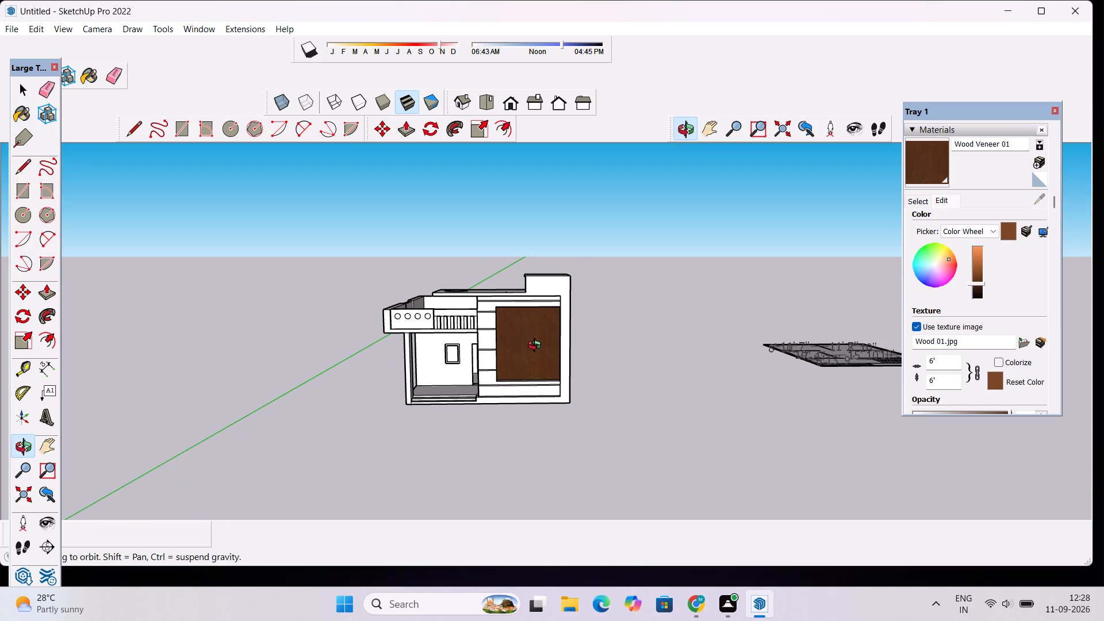
{"action": "scroll", "coordinate": [539, 340], "scroll_direction": "up", "scroll_amount": 4}
{"action": "scroll", "coordinate": [539, 334], "scroll_direction": "down", "scroll_amount": 4}
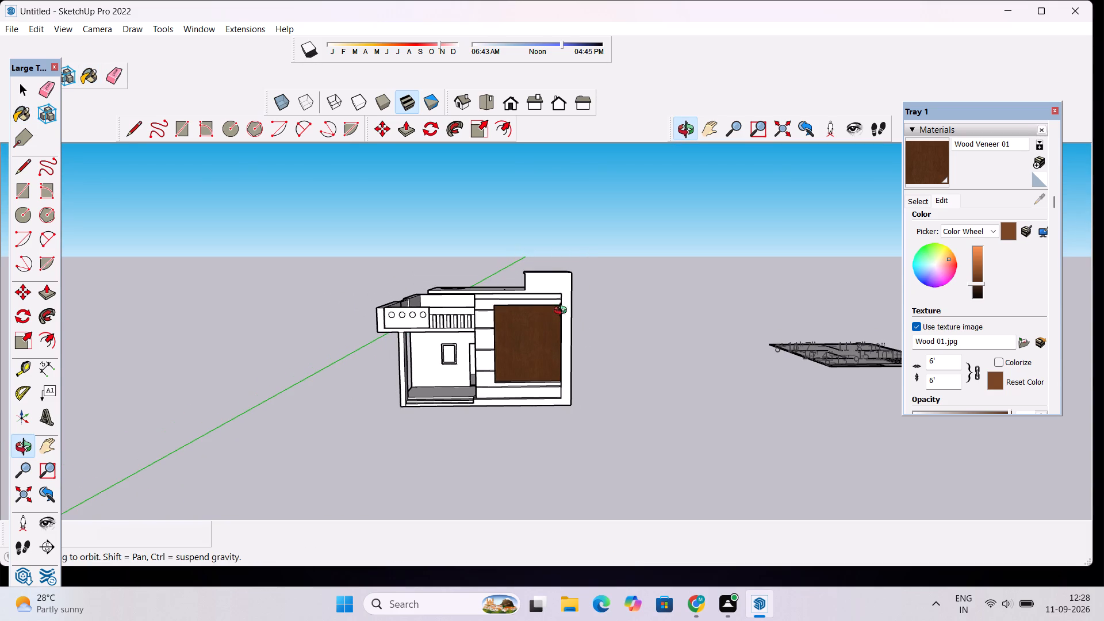
{"action": "left_click_drag", "start_coordinate": [457, 383], "coordinate": [492, 357]}
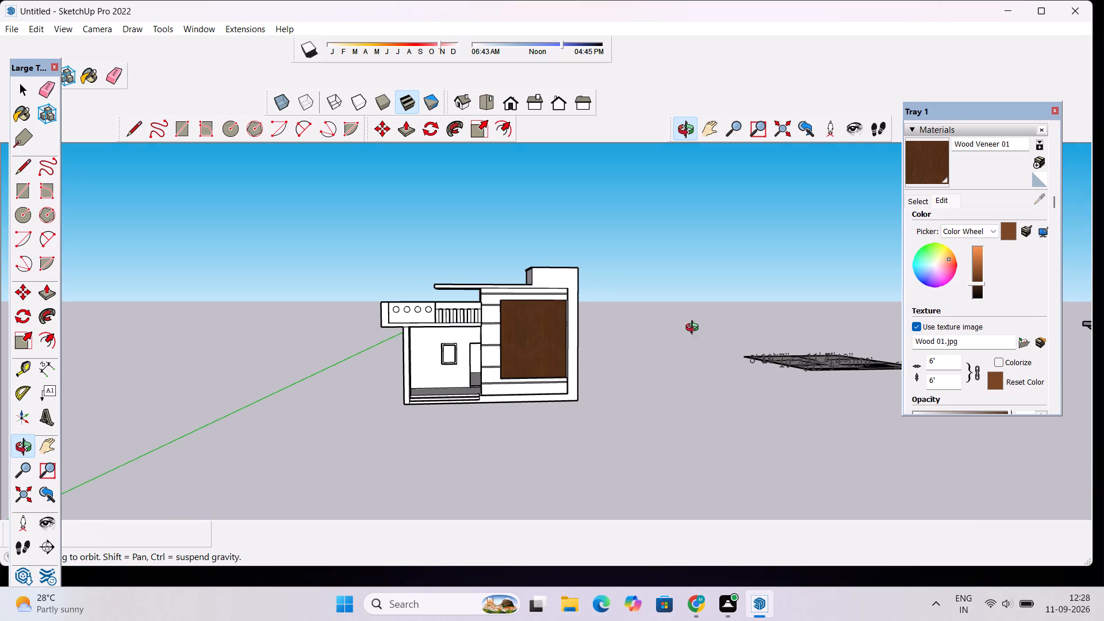
{"action": "left_click", "coordinate": [911, 202]}
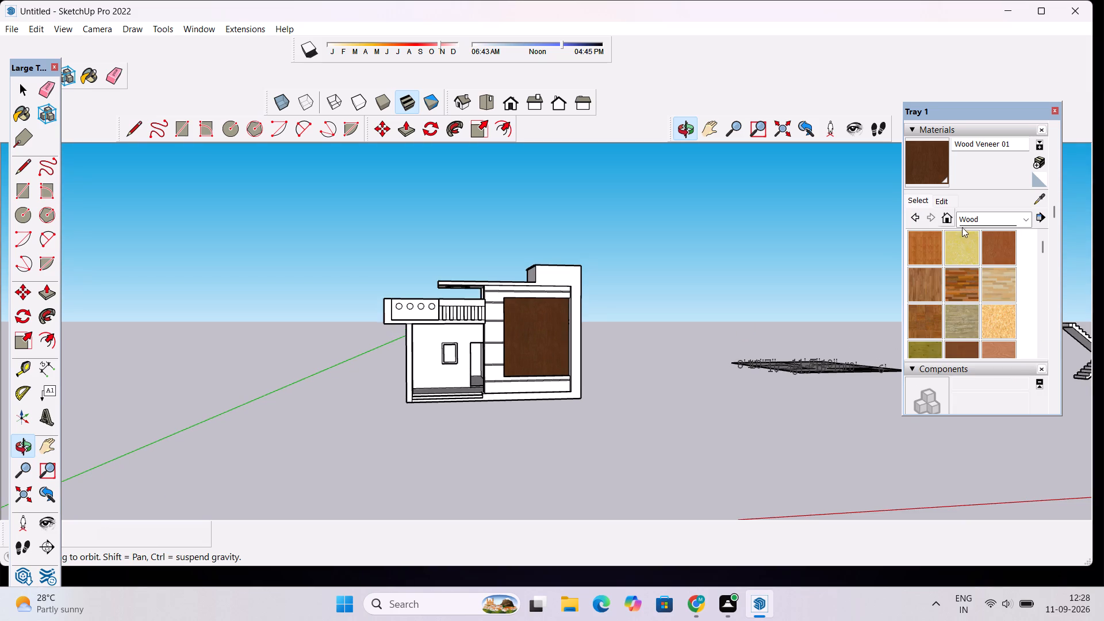
{"action": "left_click", "coordinate": [1022, 225]}
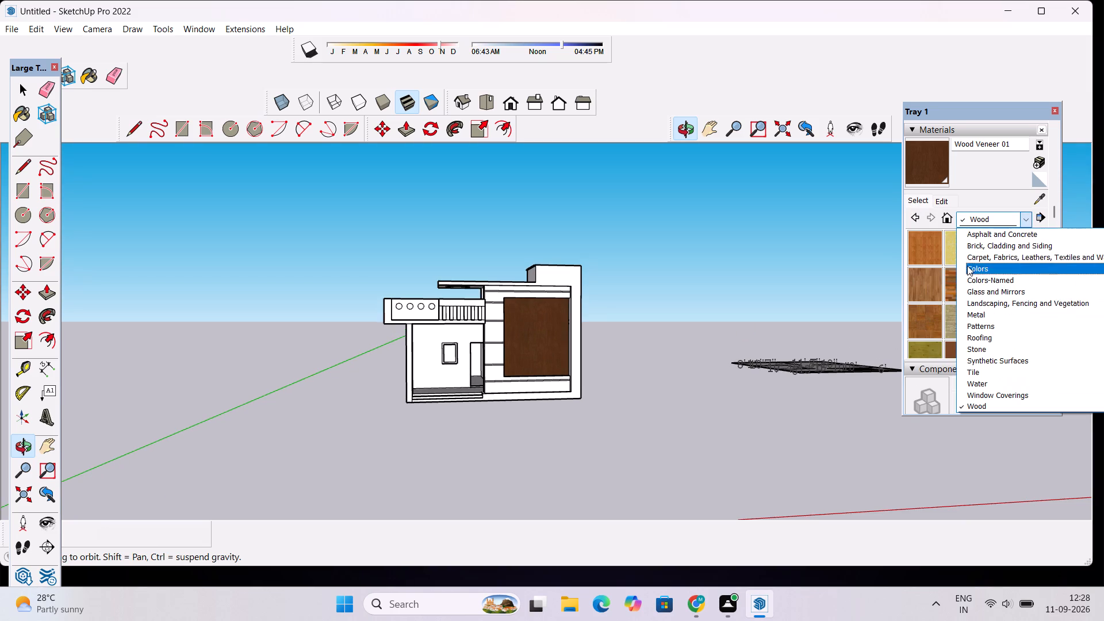
{"action": "left_click", "coordinate": [986, 279]}
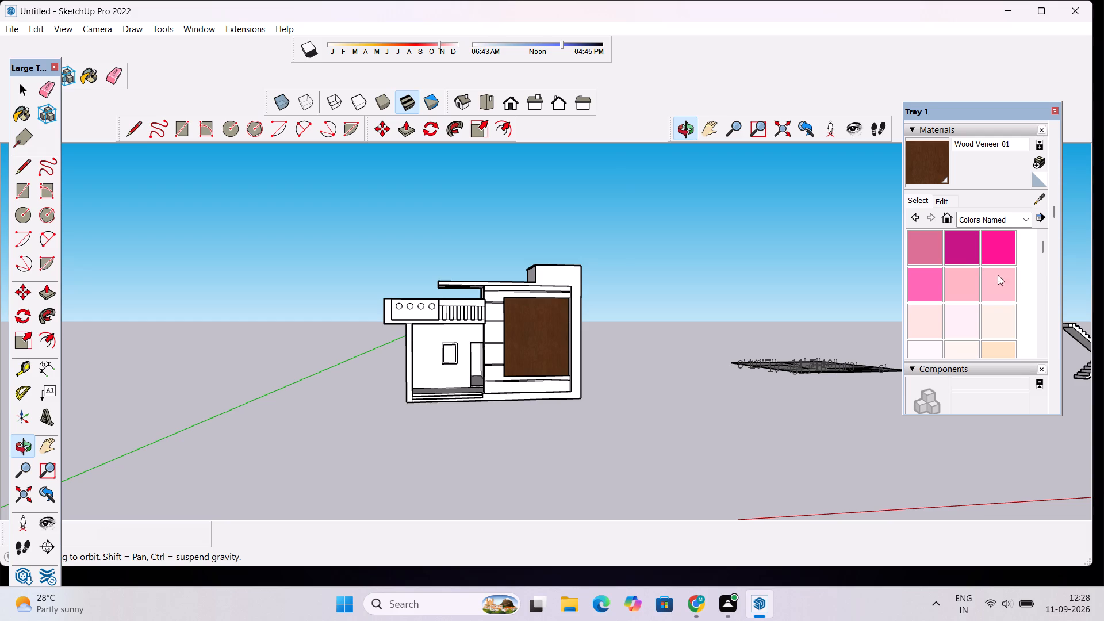
{"action": "scroll", "coordinate": [944, 288], "scroll_direction": "down", "scroll_amount": 1}
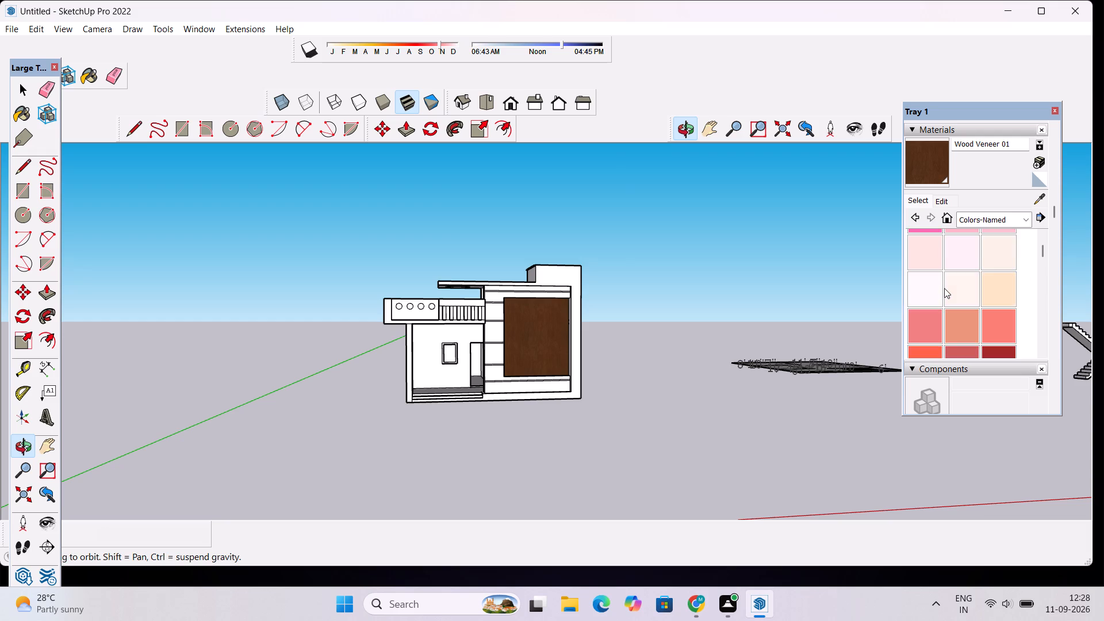
{"action": "scroll", "coordinate": [944, 288], "scroll_direction": "down", "scroll_amount": 1}
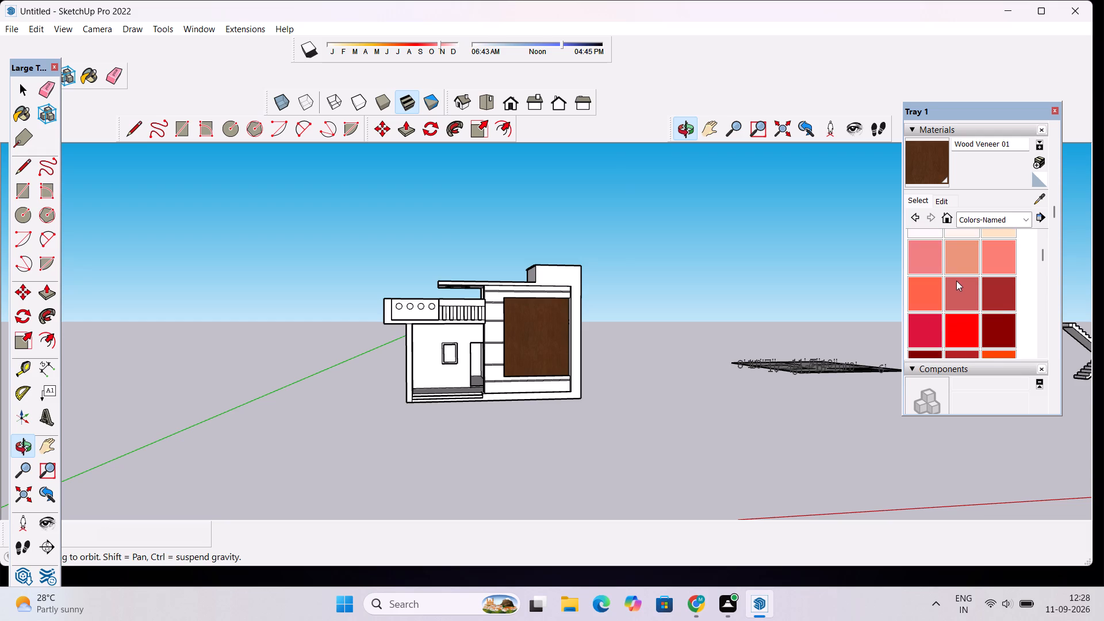
{"action": "scroll", "coordinate": [956, 281], "scroll_direction": "down", "scroll_amount": 9}
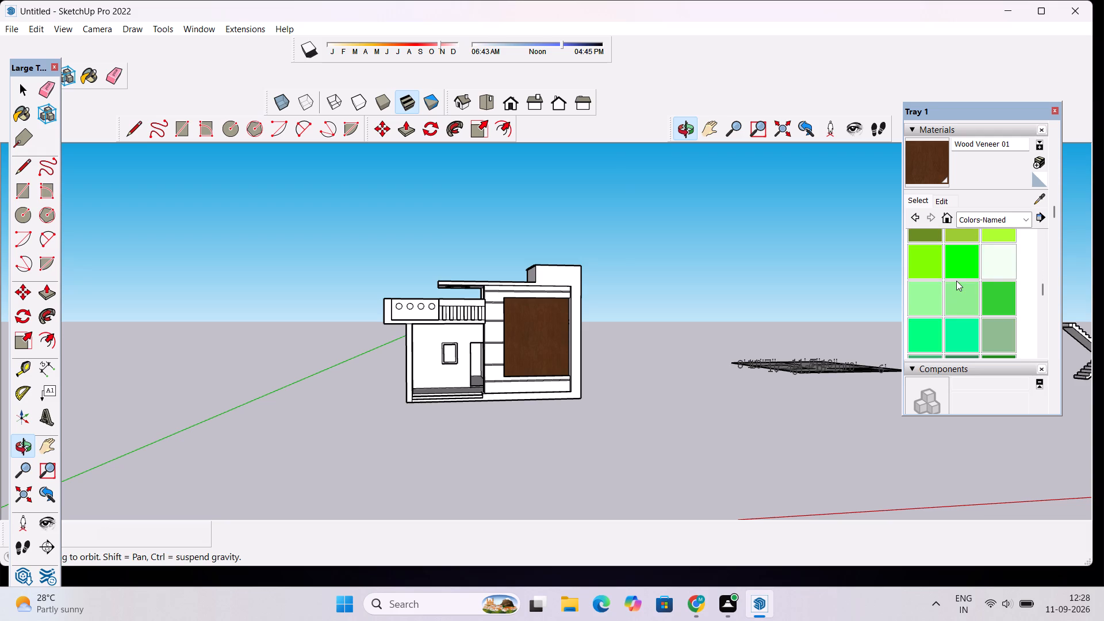
{"action": "scroll", "coordinate": [956, 283], "scroll_direction": "down", "scroll_amount": 2}
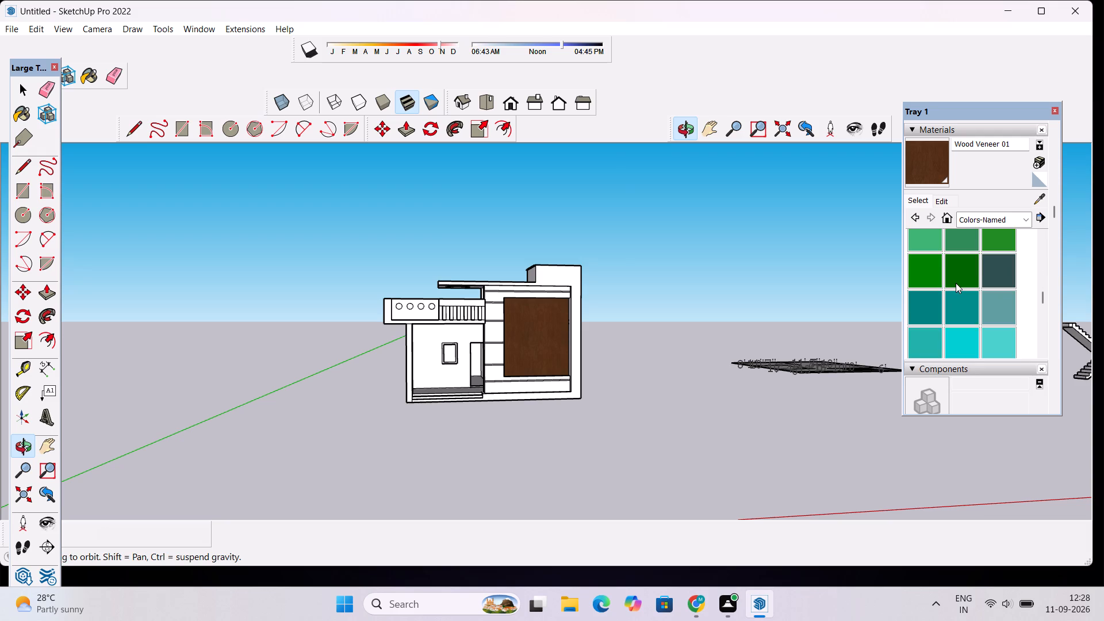
{"action": "scroll", "coordinate": [954, 286], "scroll_direction": "down", "scroll_amount": 1}
{"action": "scroll", "coordinate": [954, 284], "scroll_direction": "up", "scroll_amount": 1}
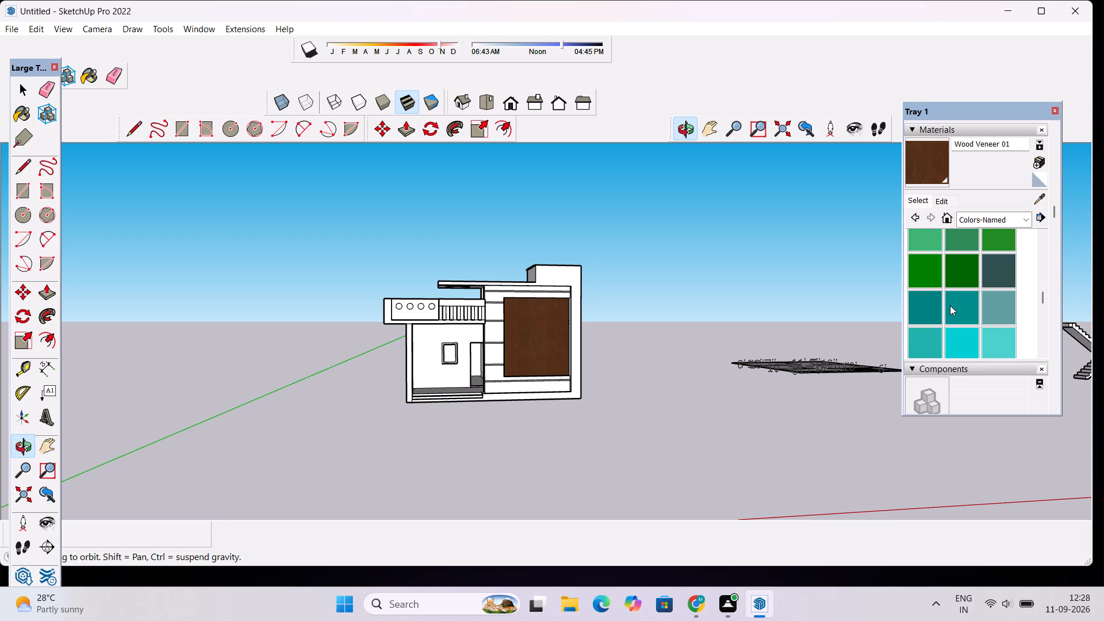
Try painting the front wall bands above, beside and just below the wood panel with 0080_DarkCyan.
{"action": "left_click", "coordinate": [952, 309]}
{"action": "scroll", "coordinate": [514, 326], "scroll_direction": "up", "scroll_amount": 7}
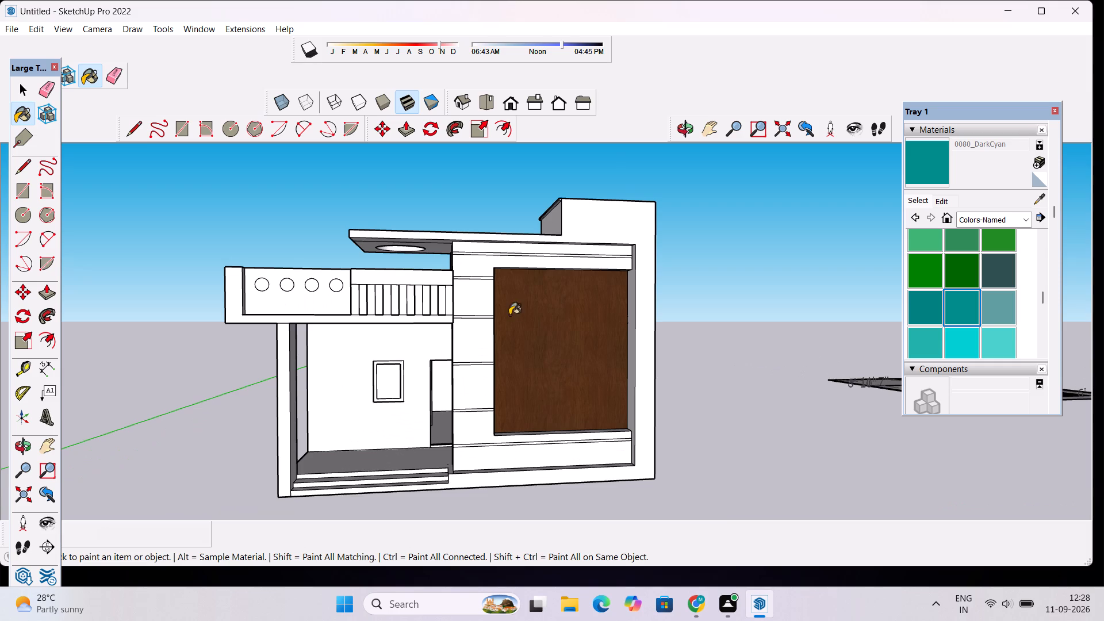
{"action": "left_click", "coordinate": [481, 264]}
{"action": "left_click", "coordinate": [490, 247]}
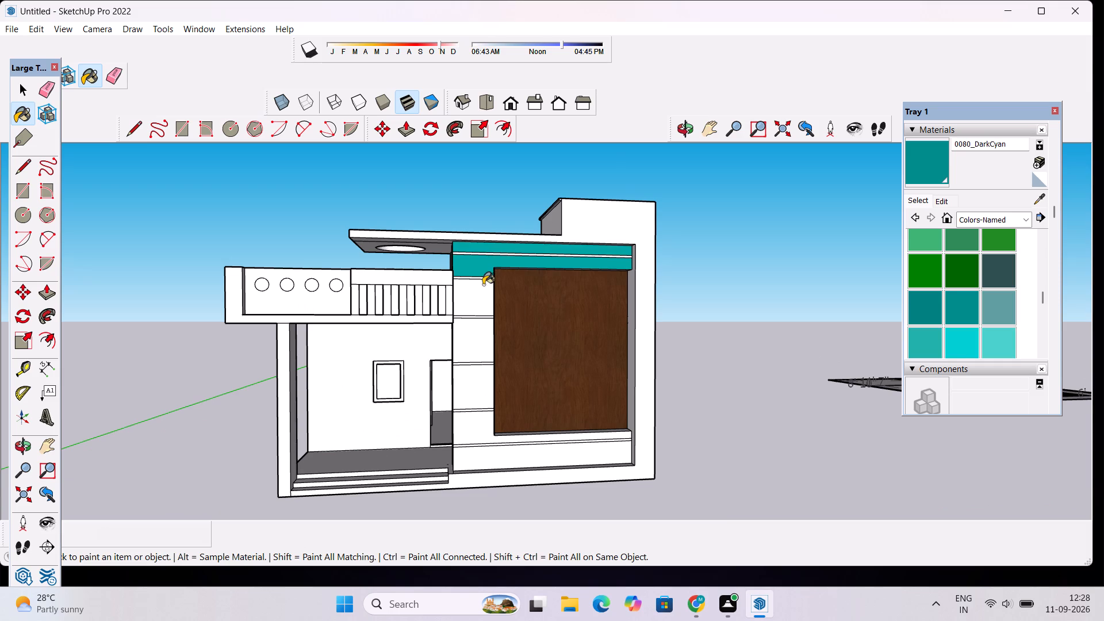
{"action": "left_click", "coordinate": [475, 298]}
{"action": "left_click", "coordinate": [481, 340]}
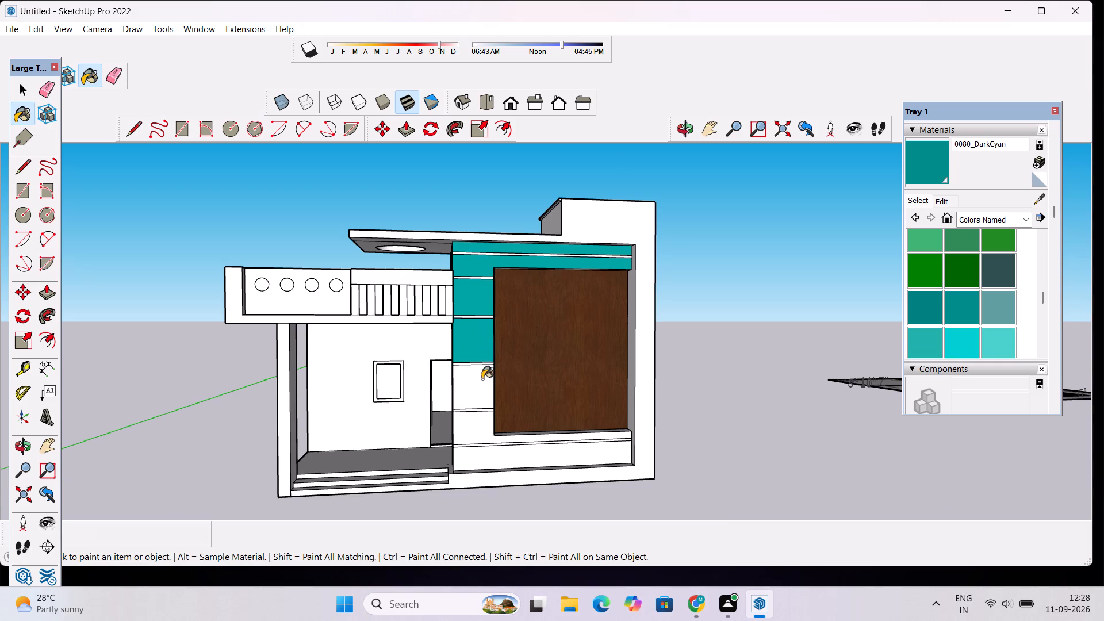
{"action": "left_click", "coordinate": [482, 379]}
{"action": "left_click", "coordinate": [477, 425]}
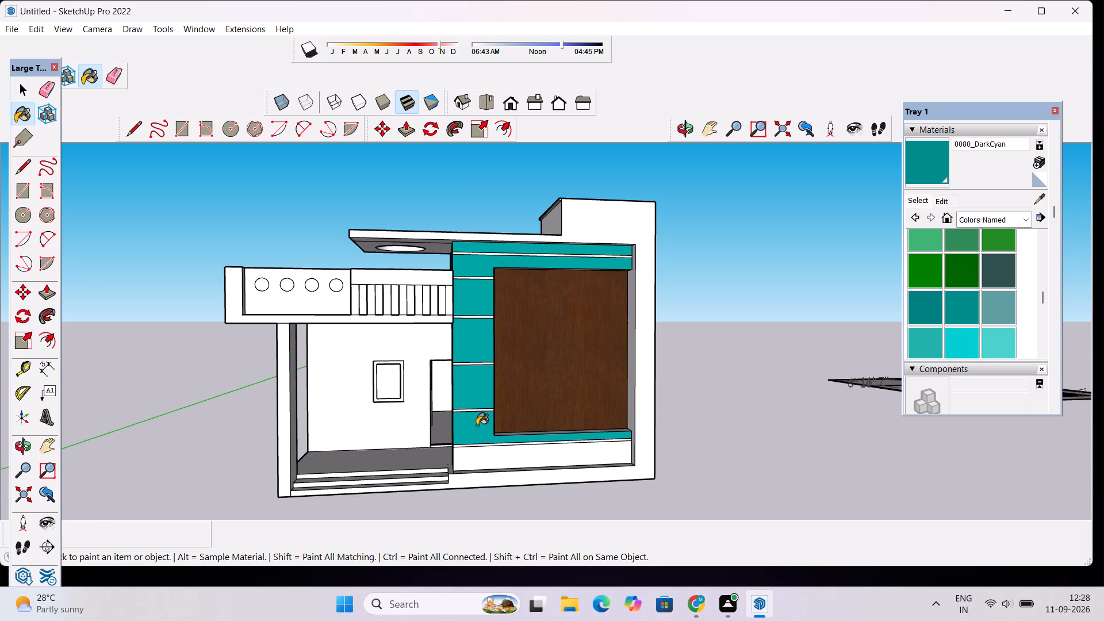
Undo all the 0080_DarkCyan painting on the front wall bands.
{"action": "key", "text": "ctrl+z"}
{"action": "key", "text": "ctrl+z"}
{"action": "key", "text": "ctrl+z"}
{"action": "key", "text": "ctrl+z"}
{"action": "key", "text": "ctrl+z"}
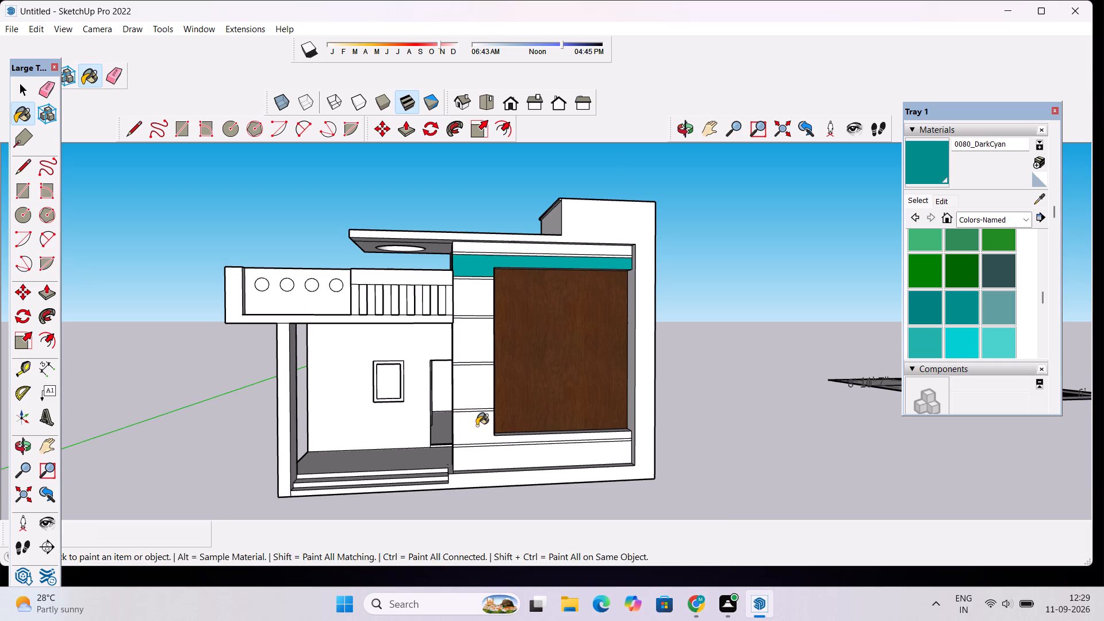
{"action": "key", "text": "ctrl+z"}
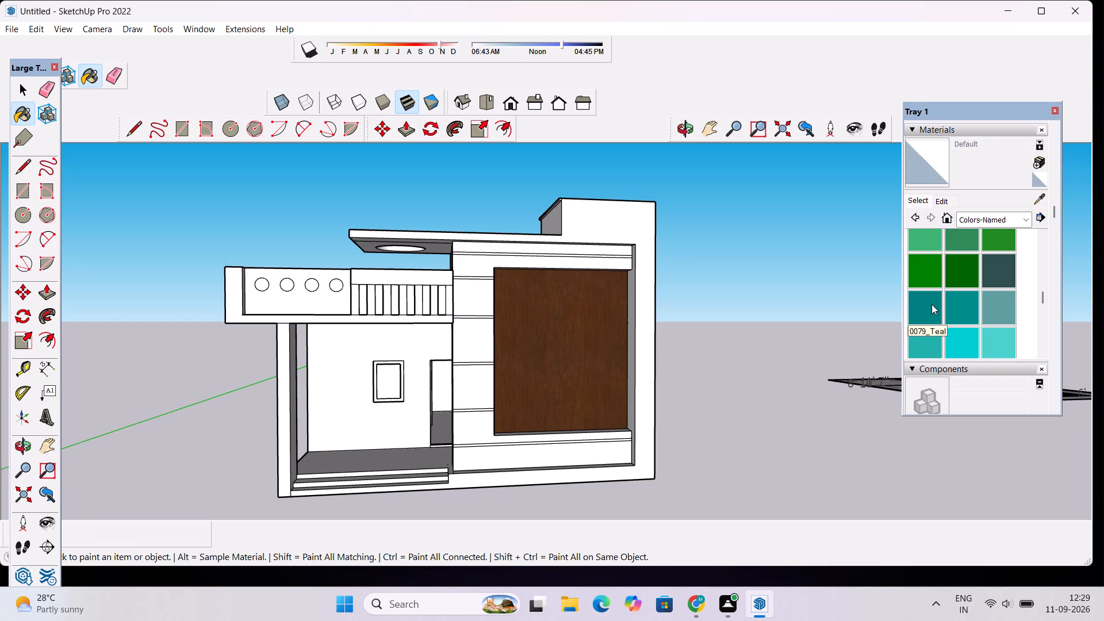
Paint all the wide front wall bands above, beside and below the wood panel with 0081_CadetBlue.
{"action": "left_click", "coordinate": [995, 309]}
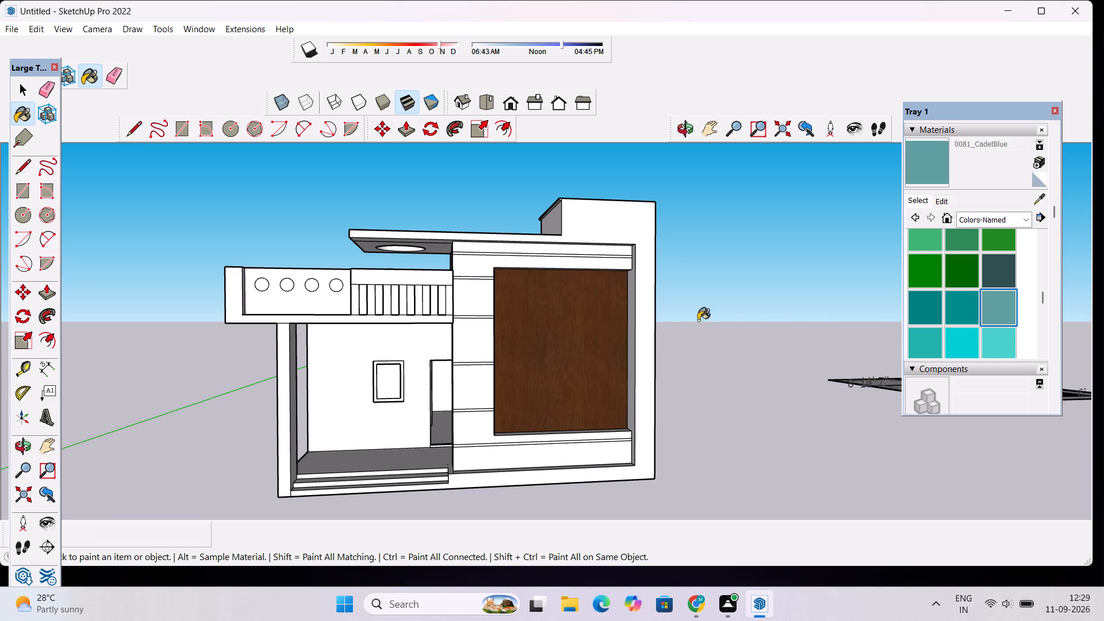
{"action": "left_click", "coordinate": [563, 261]}
{"action": "left_click", "coordinate": [569, 250]}
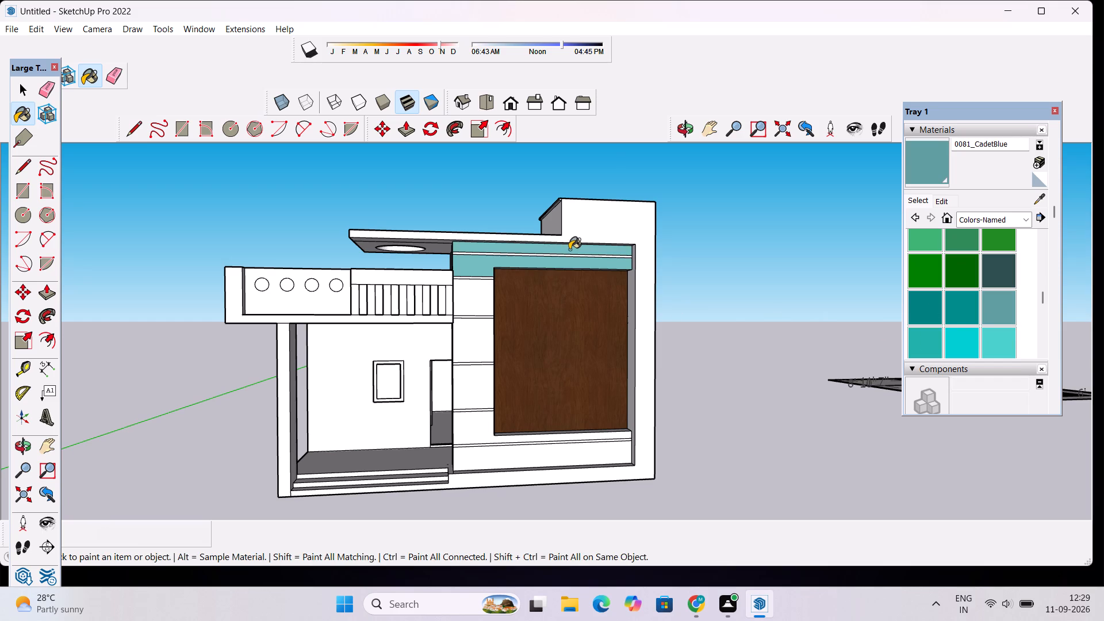
{"action": "left_click", "coordinate": [481, 290]}
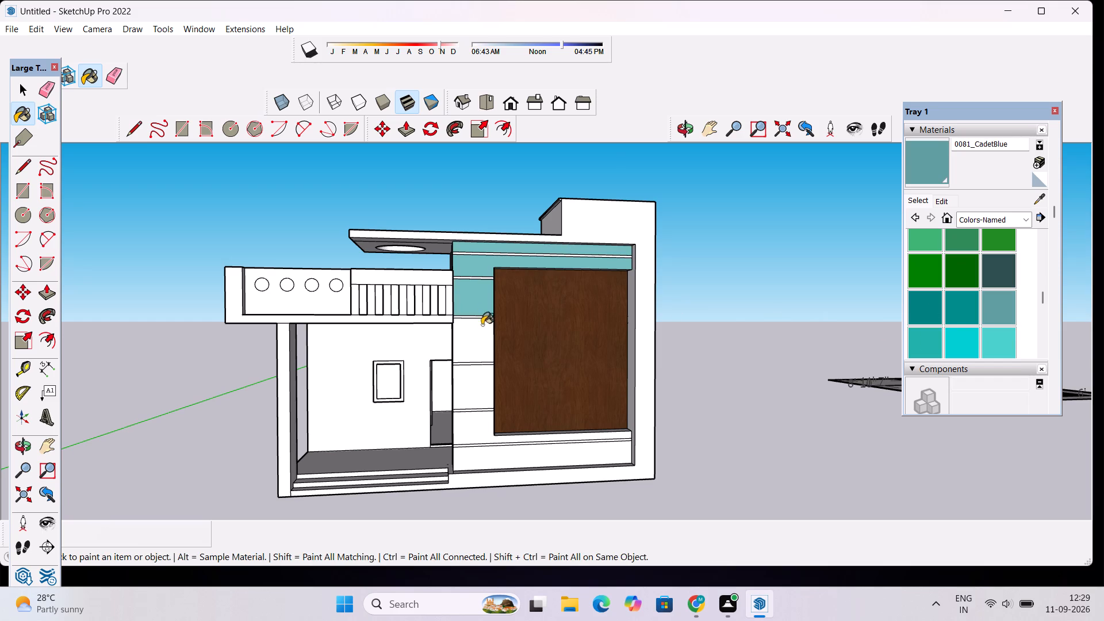
{"action": "left_click", "coordinate": [477, 335]}
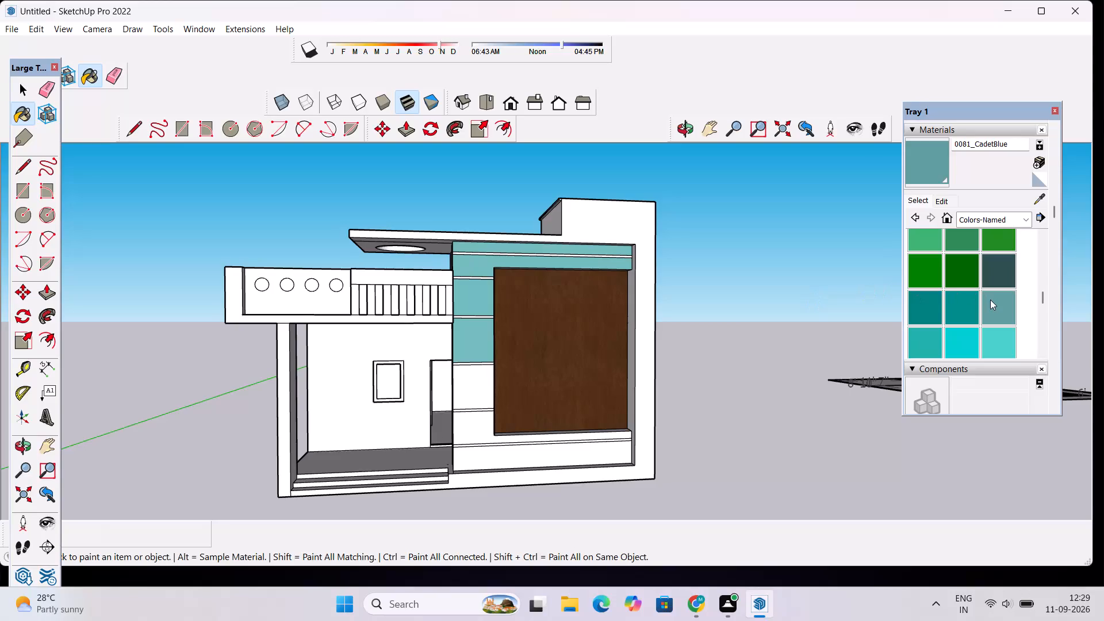
{"action": "left_click", "coordinate": [990, 300]}
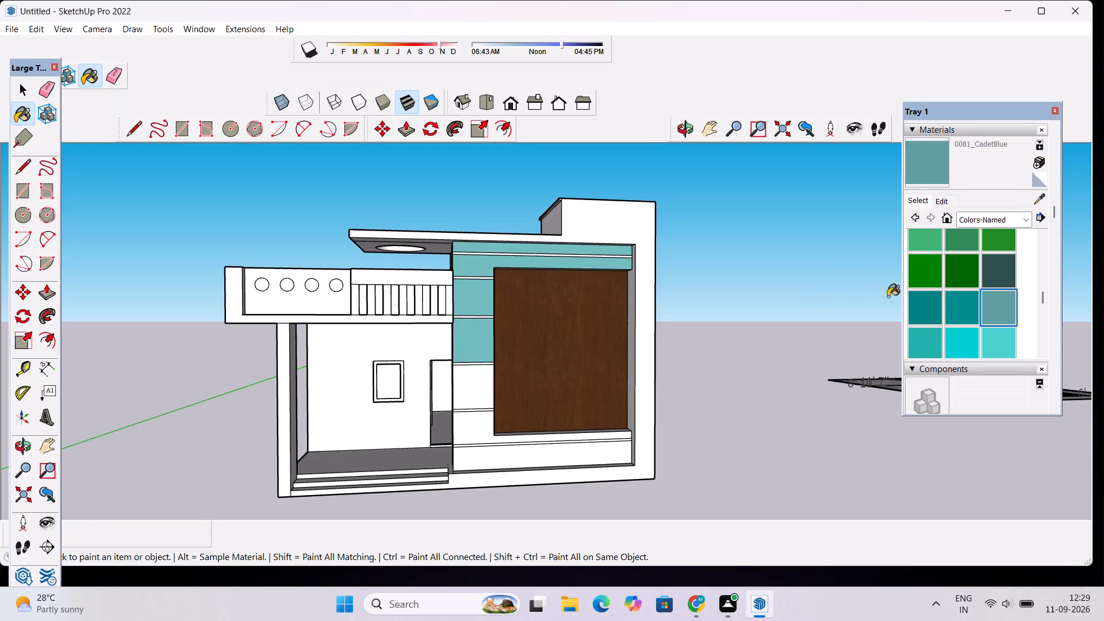
{"action": "left_click", "coordinate": [481, 376]}
{"action": "left_click", "coordinate": [477, 433]}
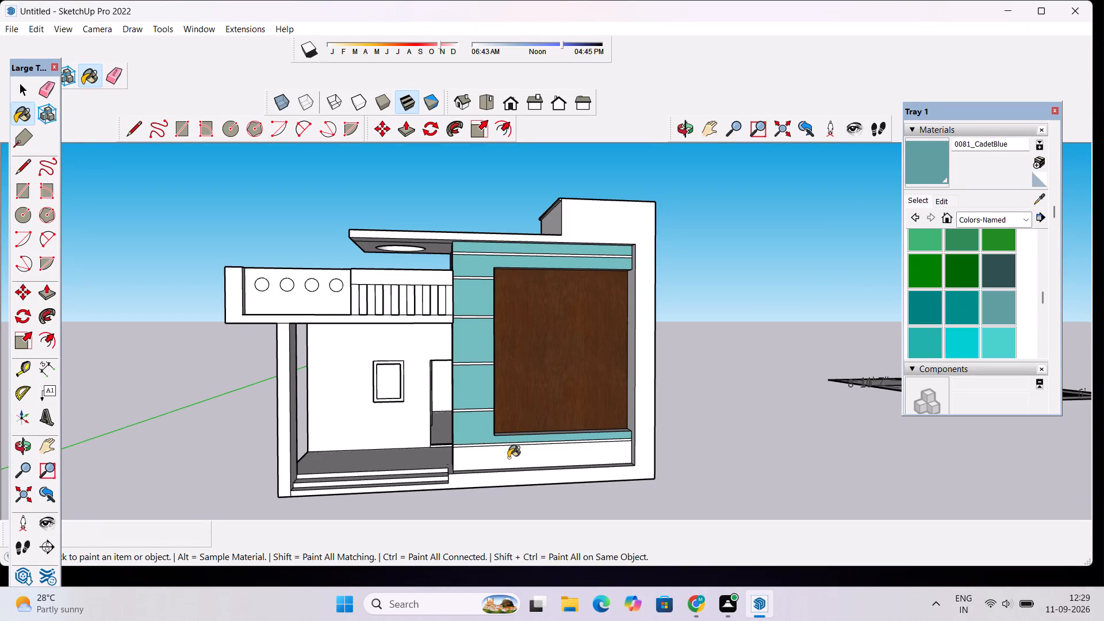
{"action": "left_click", "coordinate": [509, 458]}
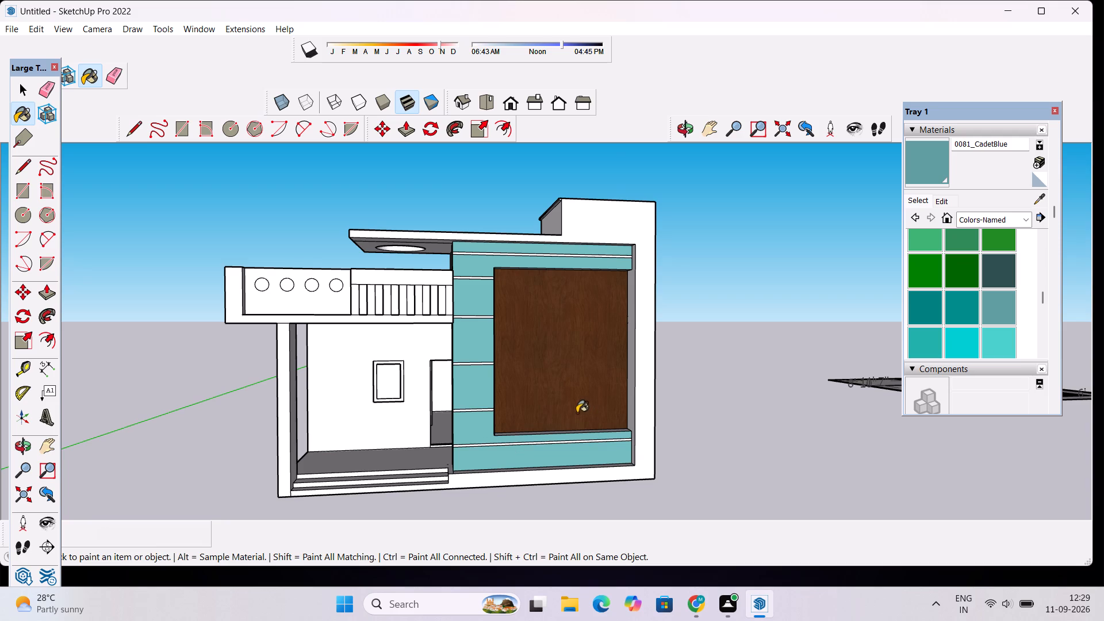
Paint the bottom, left and top inner edges of the wood panel's recess with 0081_CadetBlue.
{"action": "scroll", "coordinate": [605, 432], "scroll_direction": "up", "scroll_amount": 6}
{"action": "scroll", "coordinate": [482, 437], "scroll_direction": "up", "scroll_amount": 5}
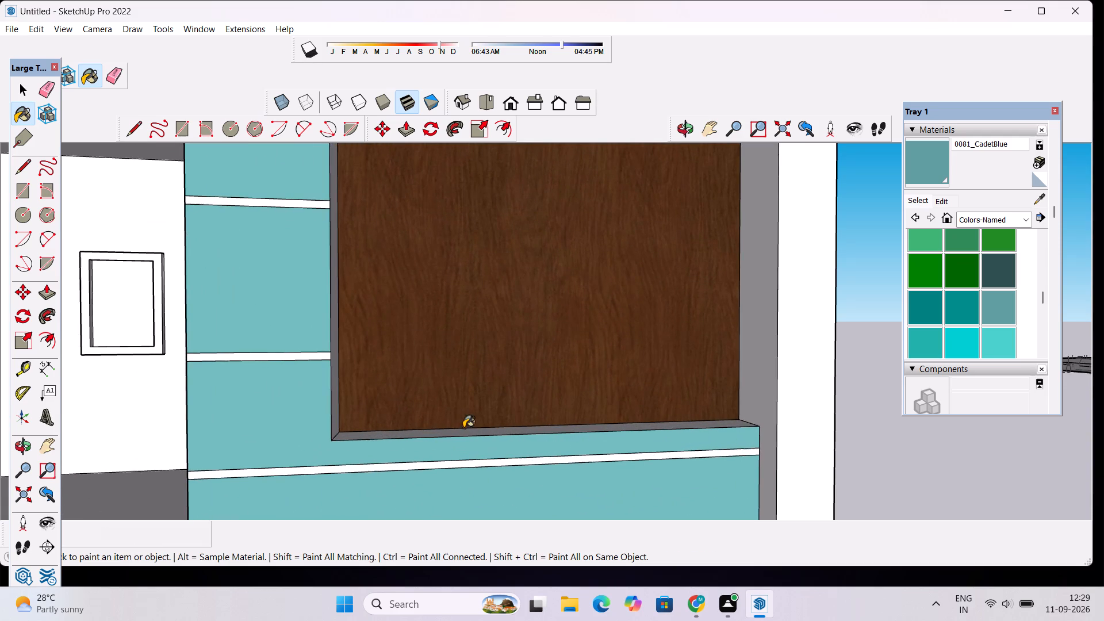
{"action": "left_click", "coordinate": [457, 431]}
{"action": "left_click", "coordinate": [337, 361]}
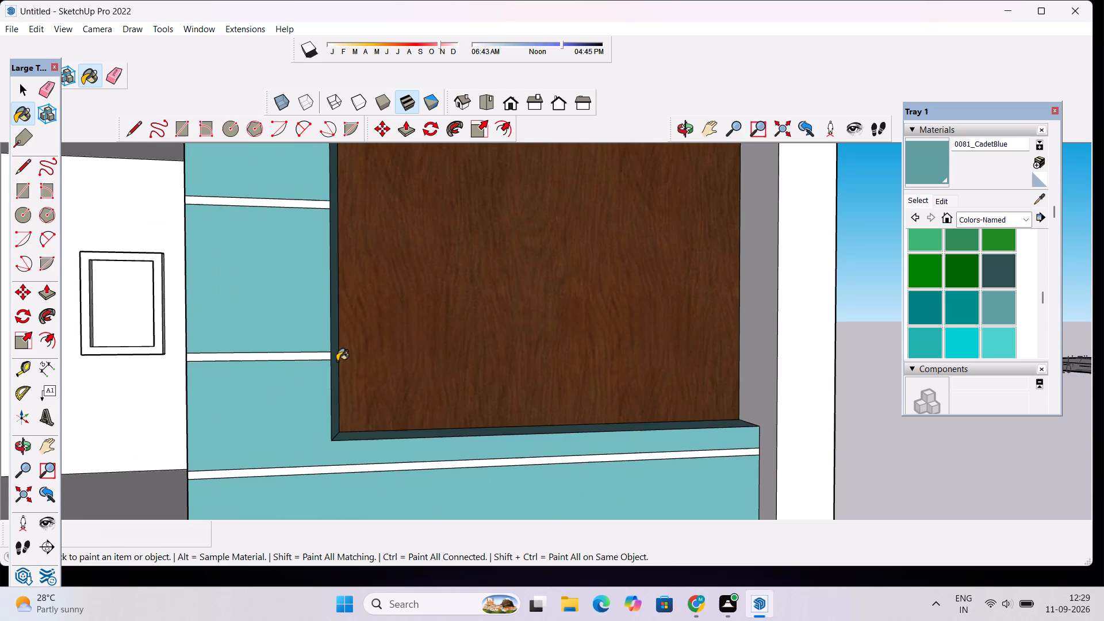
{"action": "scroll", "coordinate": [345, 358], "scroll_direction": "down", "scroll_amount": 14}
{"action": "scroll", "coordinate": [454, 260], "scroll_direction": "up", "scroll_amount": 13}
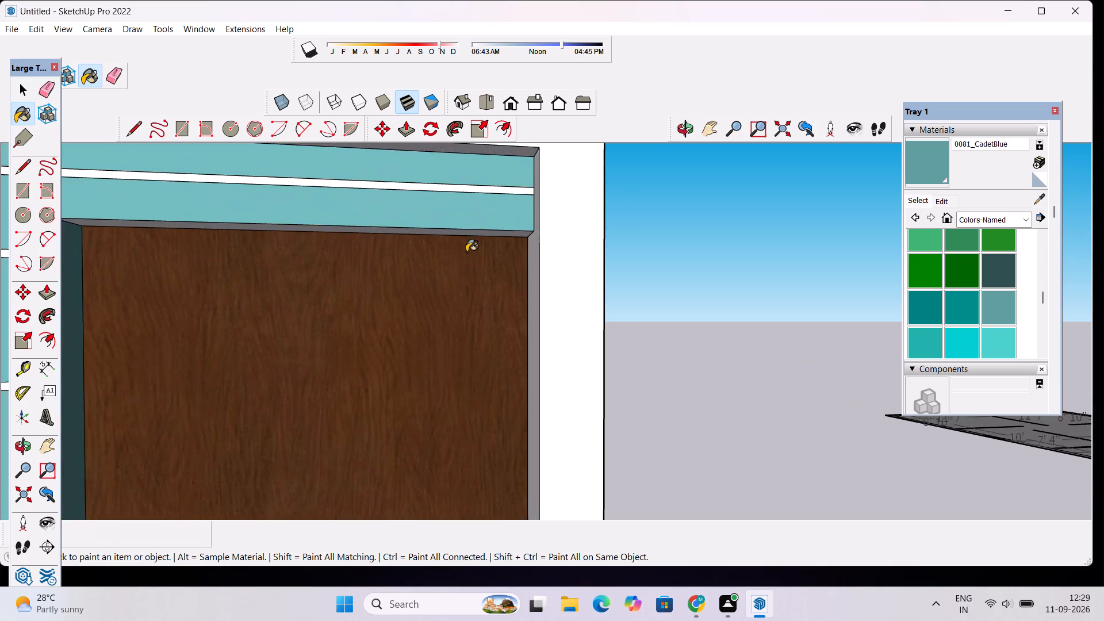
{"action": "scroll", "coordinate": [466, 252], "scroll_direction": "up", "scroll_amount": 8}
{"action": "left_click", "coordinate": [515, 196]}
Darken the 0081_CadetBlue material to a deep grey-teal by lowering its colour brightness.
{"action": "scroll", "coordinate": [510, 190], "scroll_direction": "down", "scroll_amount": 6}
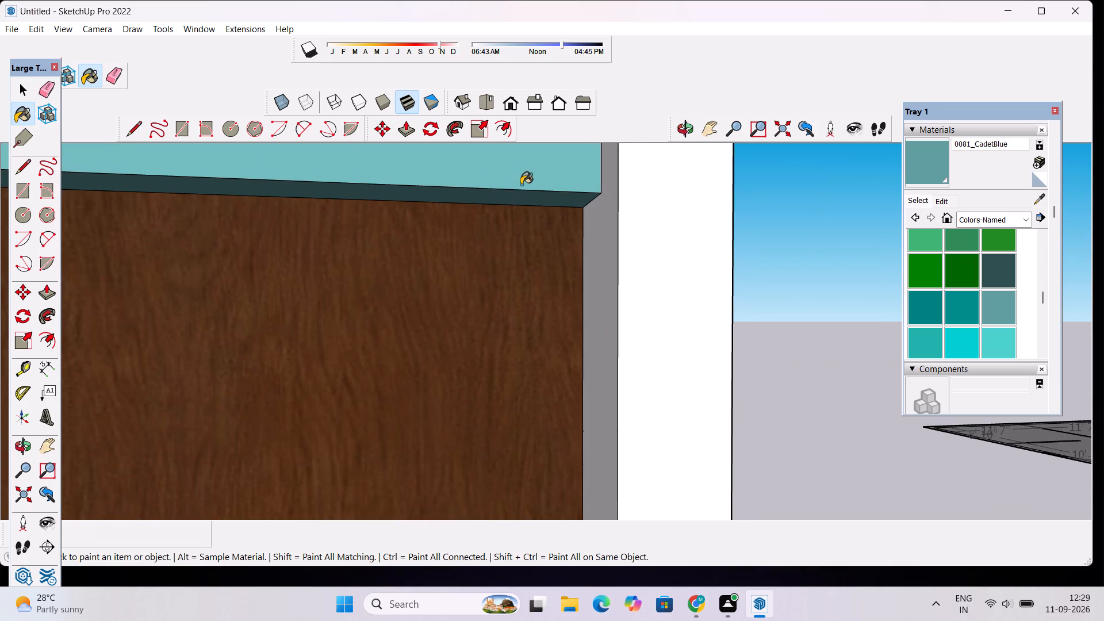
{"action": "scroll", "coordinate": [521, 185], "scroll_direction": "down", "scroll_amount": 12}
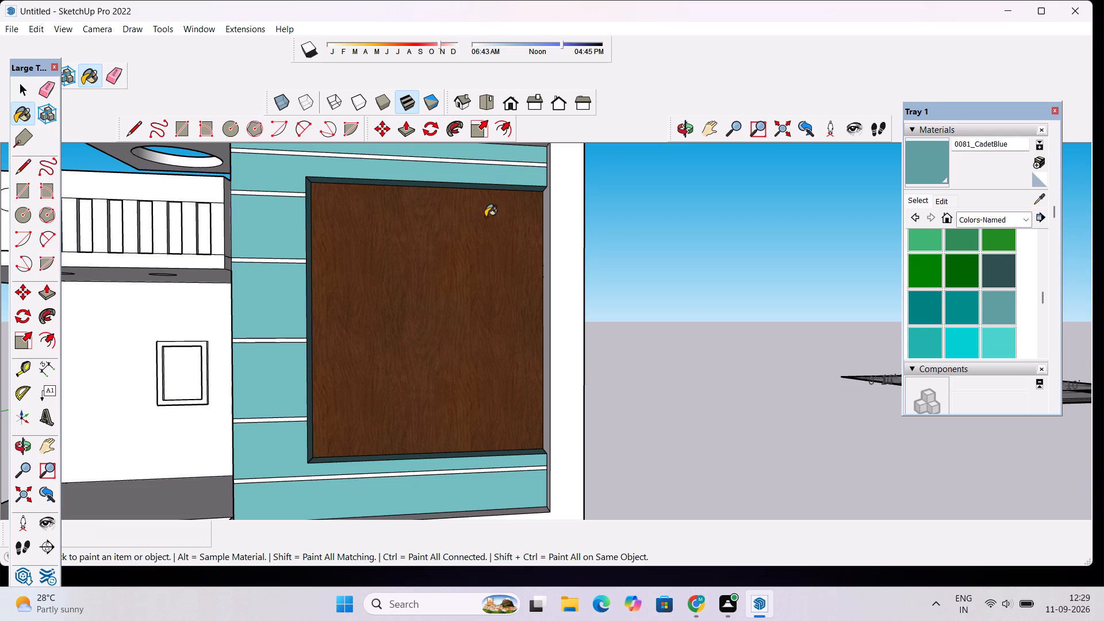
{"action": "scroll", "coordinate": [488, 212], "scroll_direction": "down", "scroll_amount": 3}
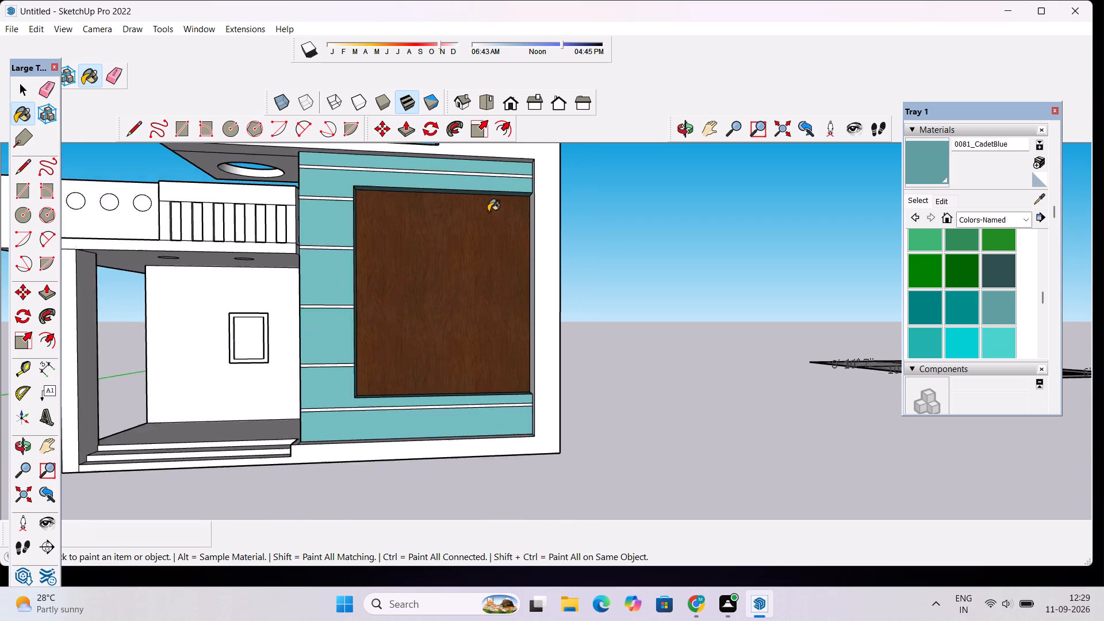
{"action": "scroll", "coordinate": [488, 212], "scroll_direction": "down", "scroll_amount": 3}
{"action": "scroll", "coordinate": [399, 290], "scroll_direction": "down", "scroll_amount": 1}
{"action": "scroll", "coordinate": [340, 257], "scroll_direction": "down", "scroll_amount": 6}
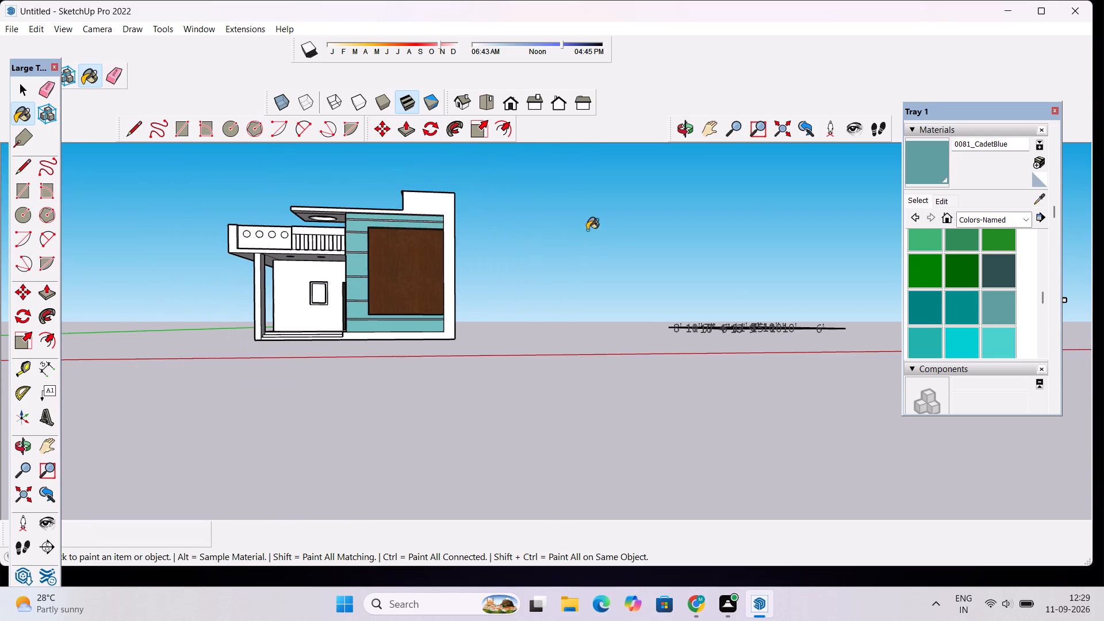
{"action": "left_click", "coordinate": [954, 202]}
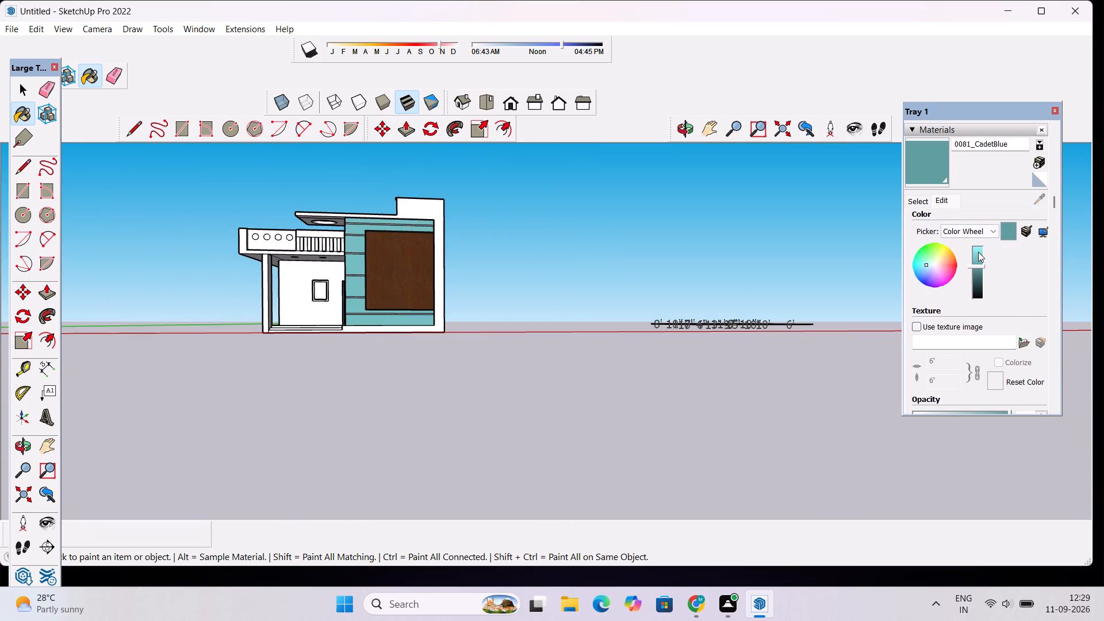
{"action": "left_click", "coordinate": [977, 270]}
{"action": "left_click", "coordinate": [977, 272]}
{"action": "left_click", "coordinate": [977, 274]}
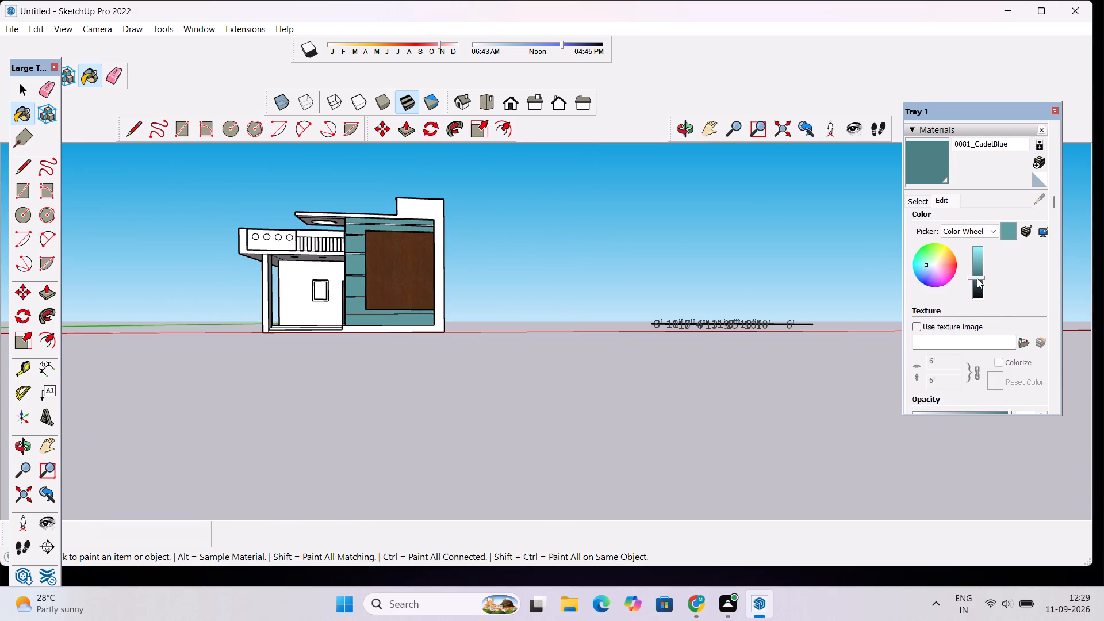
{"action": "left_click", "coordinate": [977, 278]}
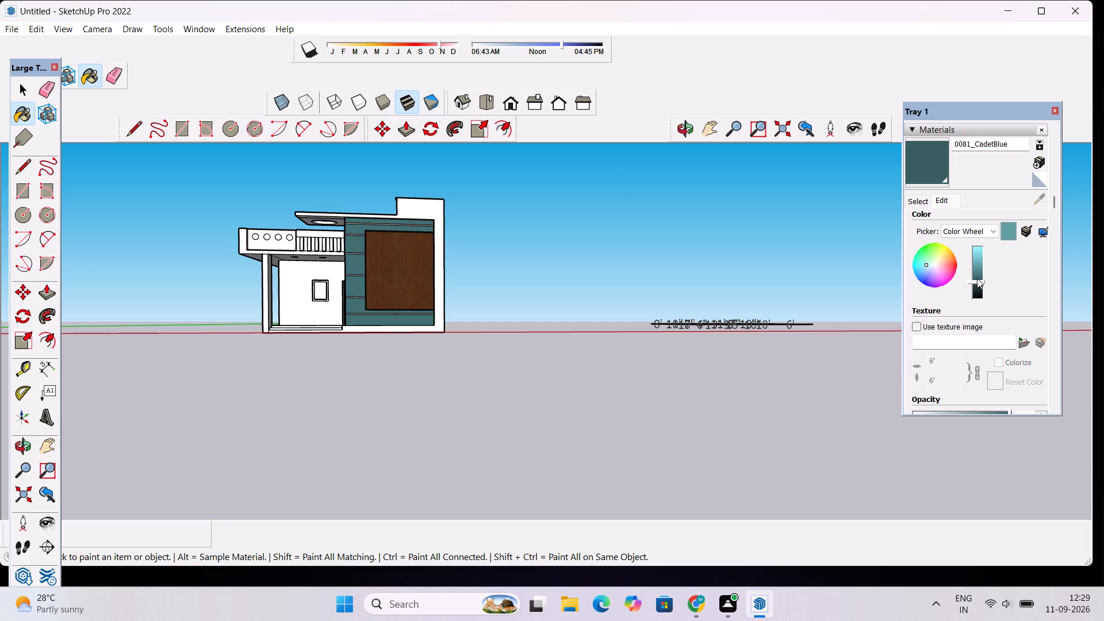
Lower the 0081_CadetBlue material's colour brightness further for a darker teal on the front wall bands.
{"action": "left_click", "coordinate": [977, 278]}
{"action": "scroll", "coordinate": [946, 226], "scroll_direction": "down", "scroll_amount": 4}
{"action": "scroll", "coordinate": [544, 260], "scroll_direction": "down", "scroll_amount": 2}
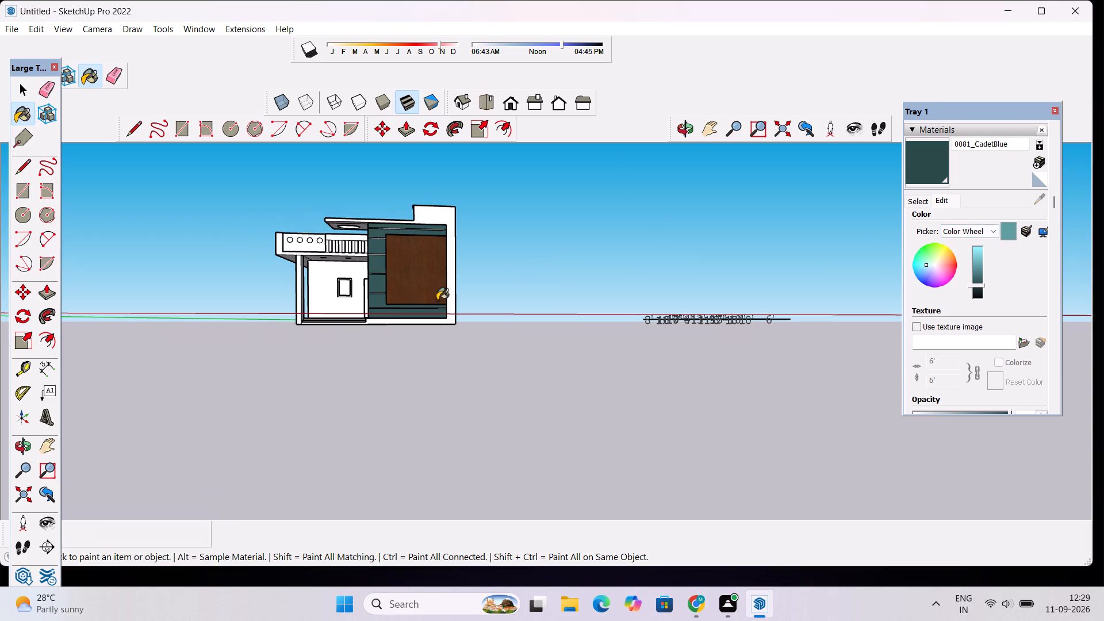
{"action": "scroll", "coordinate": [381, 284], "scroll_direction": "up", "scroll_amount": 9}
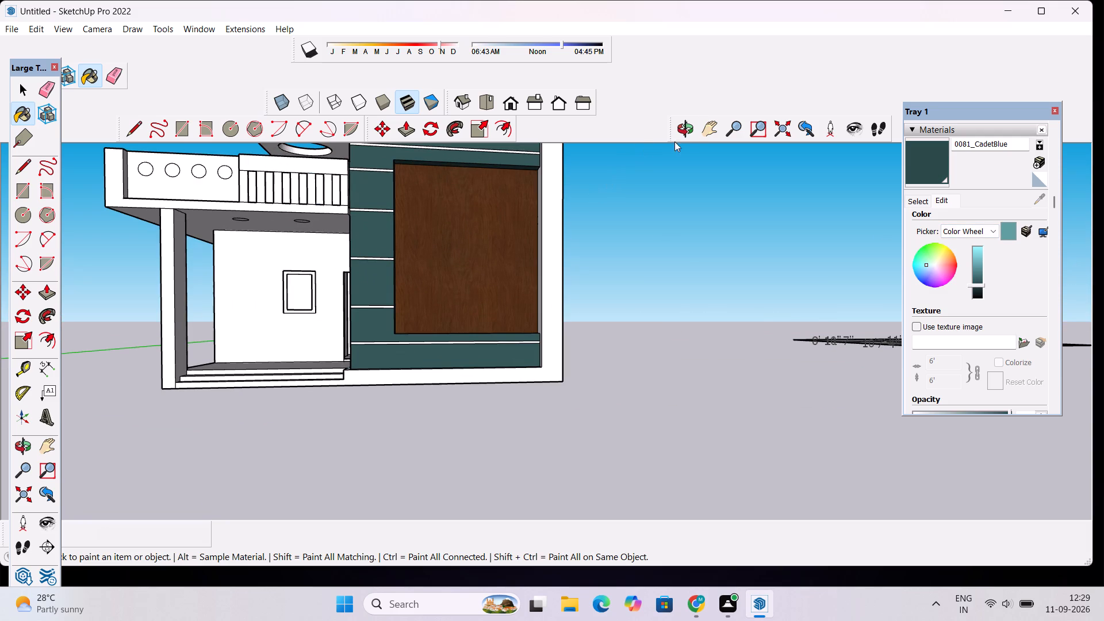
Examine the darkened wall bands and wood panel on the front facade from several angles and distances.
{"action": "left_click", "coordinate": [683, 137]}
{"action": "left_click_drag", "start_coordinate": [739, 239], "coordinate": [680, 278]}
{"action": "scroll", "coordinate": [680, 277], "scroll_direction": "down", "scroll_amount": 10}
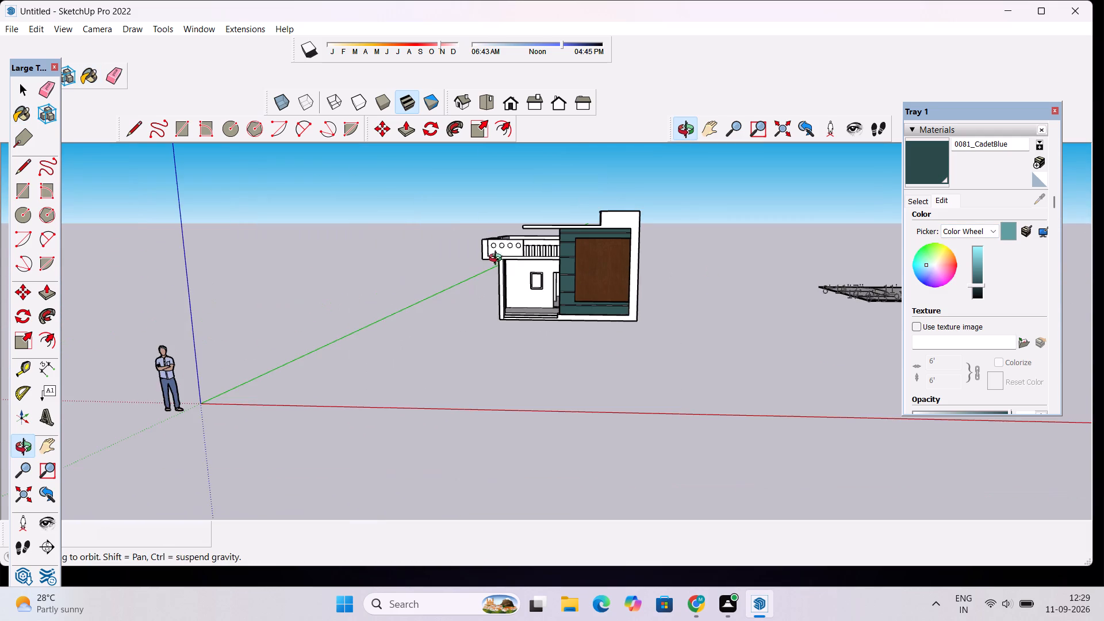
{"action": "scroll", "coordinate": [507, 246], "scroll_direction": "up", "scroll_amount": 3}
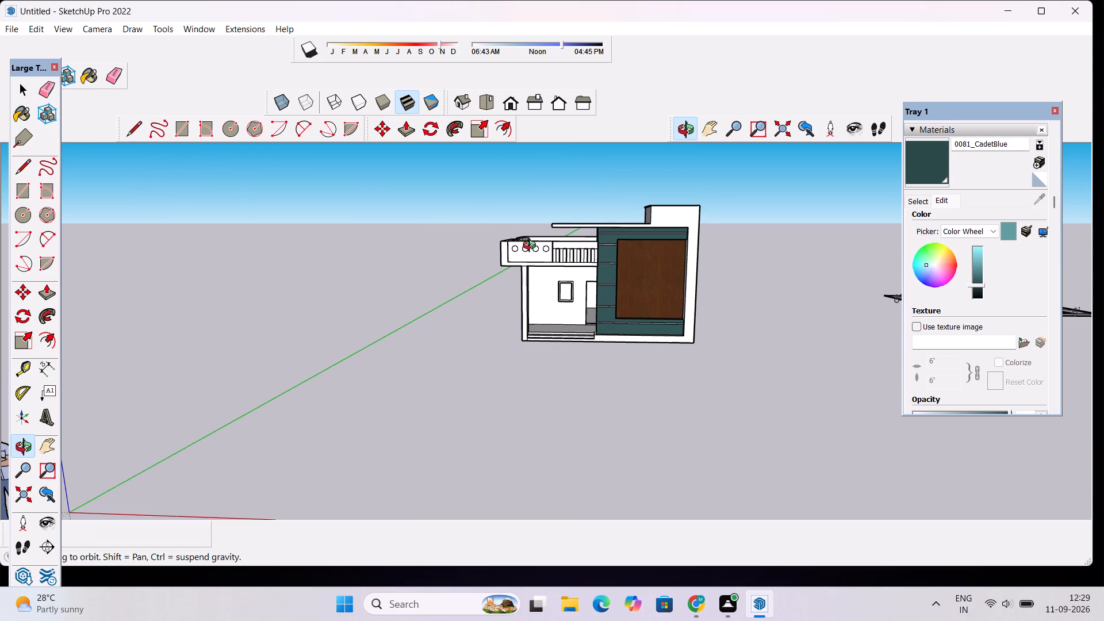
{"action": "scroll", "coordinate": [608, 277], "scroll_direction": "up", "scroll_amount": 1}
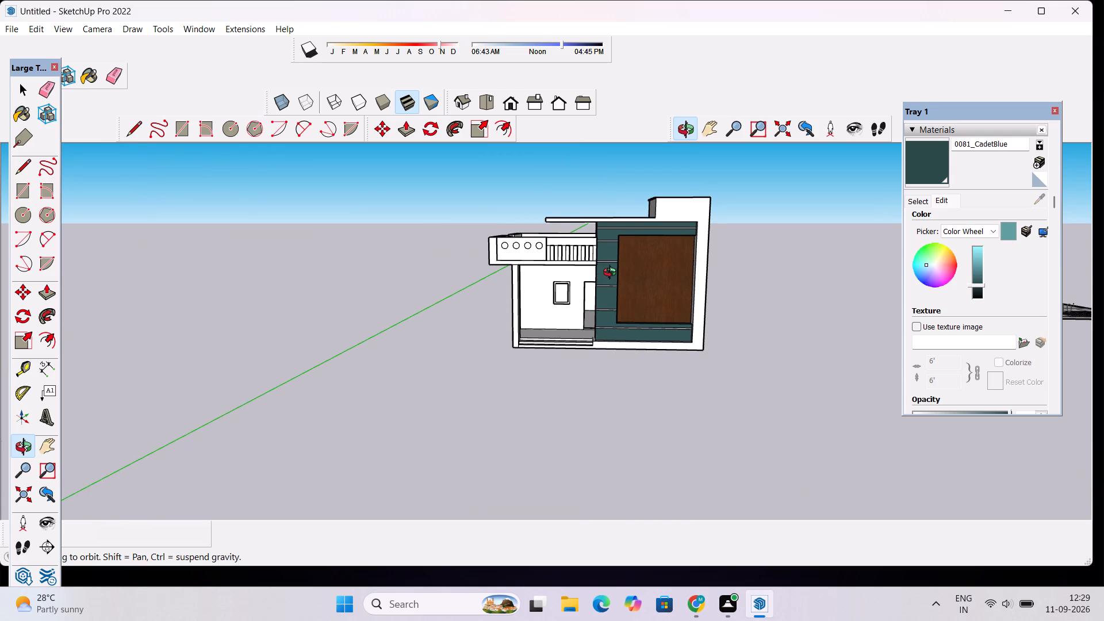
{"action": "scroll", "coordinate": [605, 281], "scroll_direction": "down", "scroll_amount": 1}
{"action": "scroll", "coordinate": [548, 251], "scroll_direction": "up", "scroll_amount": 2}
{"action": "left_click_drag", "start_coordinate": [583, 294], "coordinate": [591, 252]}
{"action": "scroll", "coordinate": [585, 232], "scroll_direction": "up", "scroll_amount": 4}
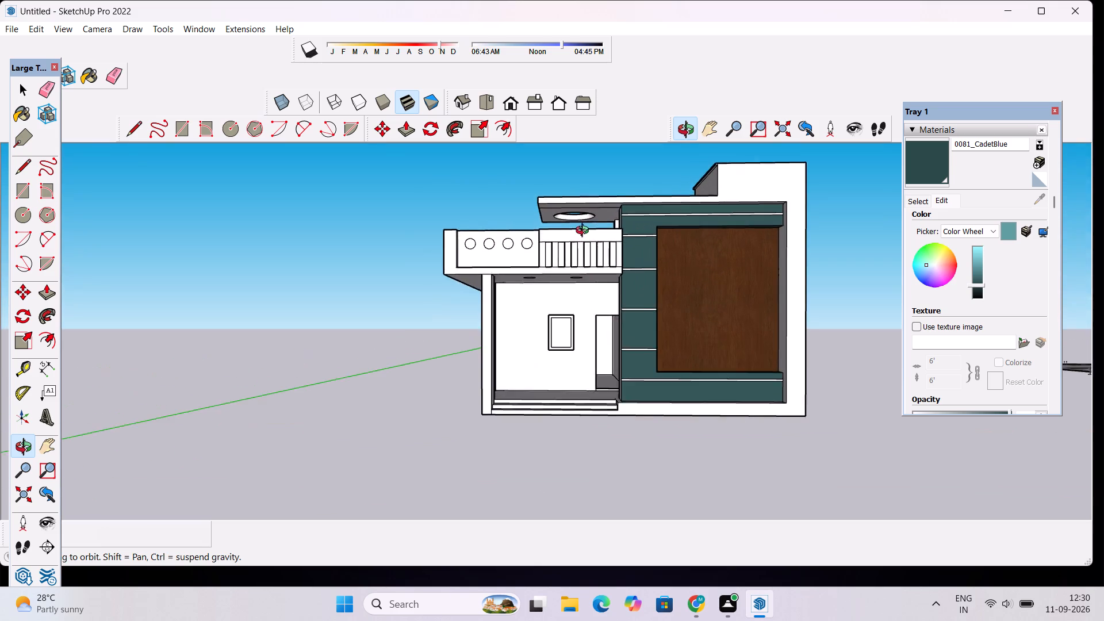
{"action": "left_click_drag", "start_coordinate": [584, 235], "coordinate": [588, 264]}
Paint the front face of the band above the balcony's vertical bars with 0017_IndianRed from Colors-Named.
{"action": "left_click", "coordinate": [919, 201]}
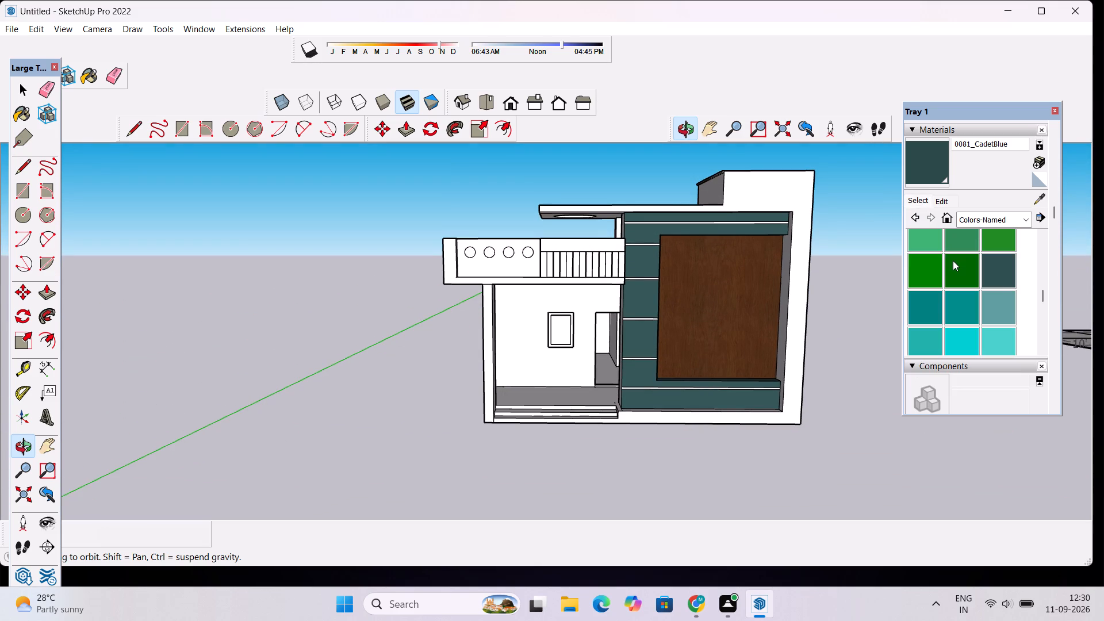
{"action": "scroll", "coordinate": [954, 265], "scroll_direction": "up", "scroll_amount": 5}
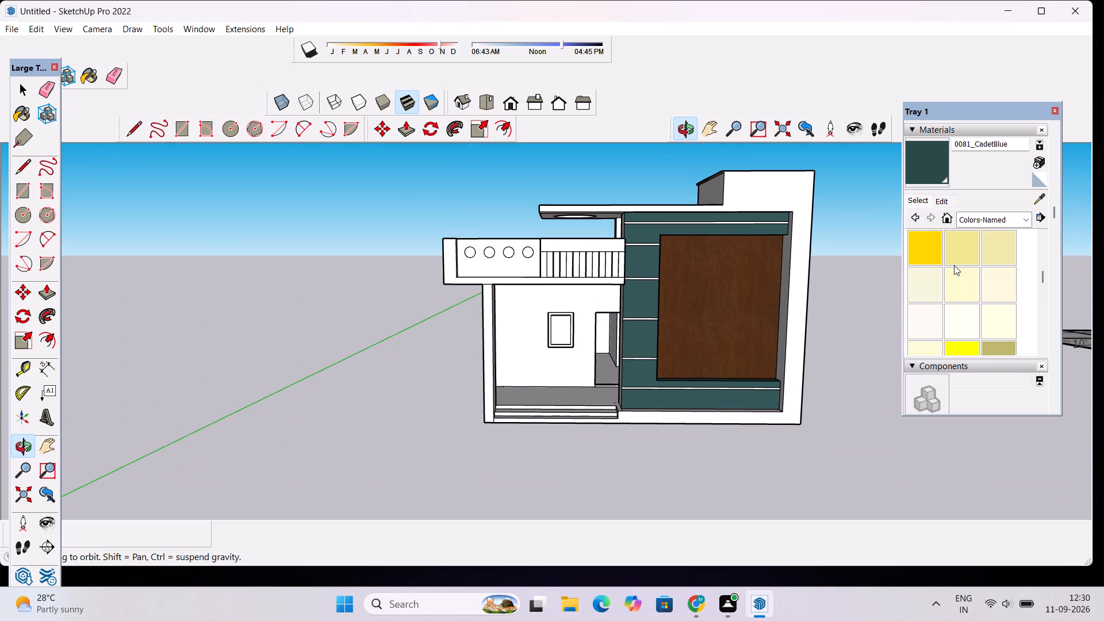
{"action": "scroll", "coordinate": [954, 265], "scroll_direction": "up", "scroll_amount": 5}
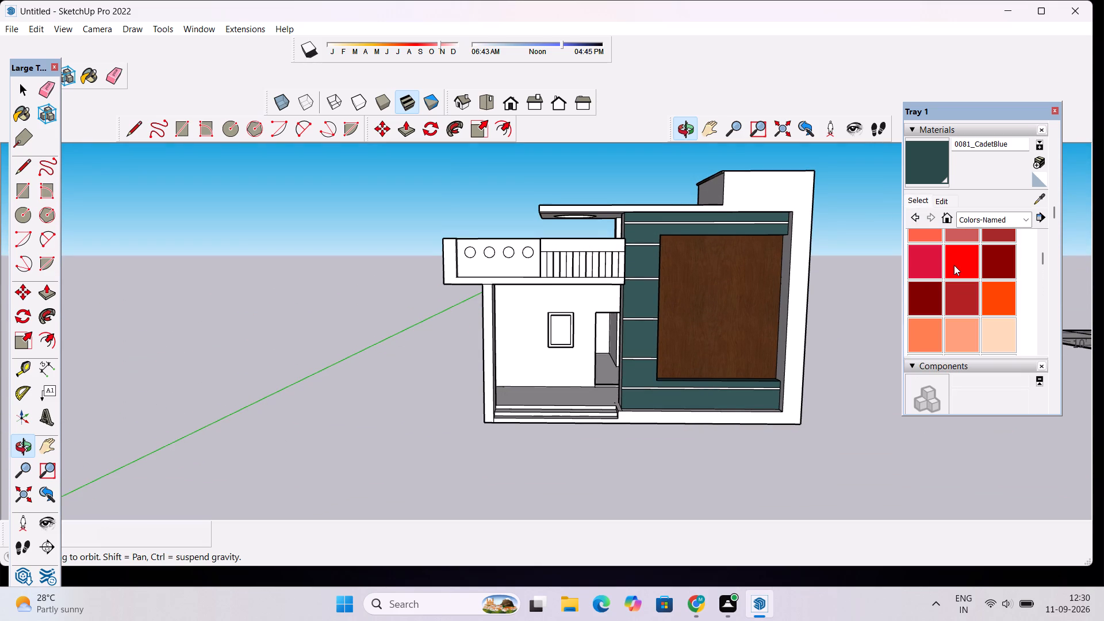
{"action": "scroll", "coordinate": [961, 259], "scroll_direction": "up", "scroll_amount": 1}
{"action": "left_click", "coordinate": [959, 286]}
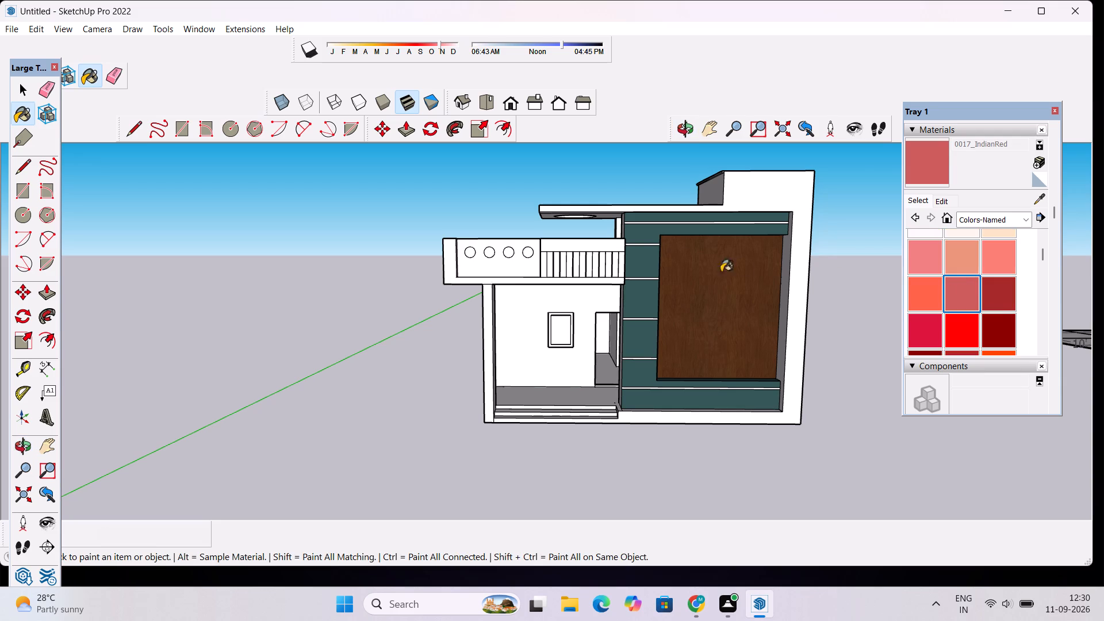
{"action": "scroll", "coordinate": [607, 246], "scroll_direction": "up", "scroll_amount": 3}
{"action": "left_click", "coordinate": [607, 244]}
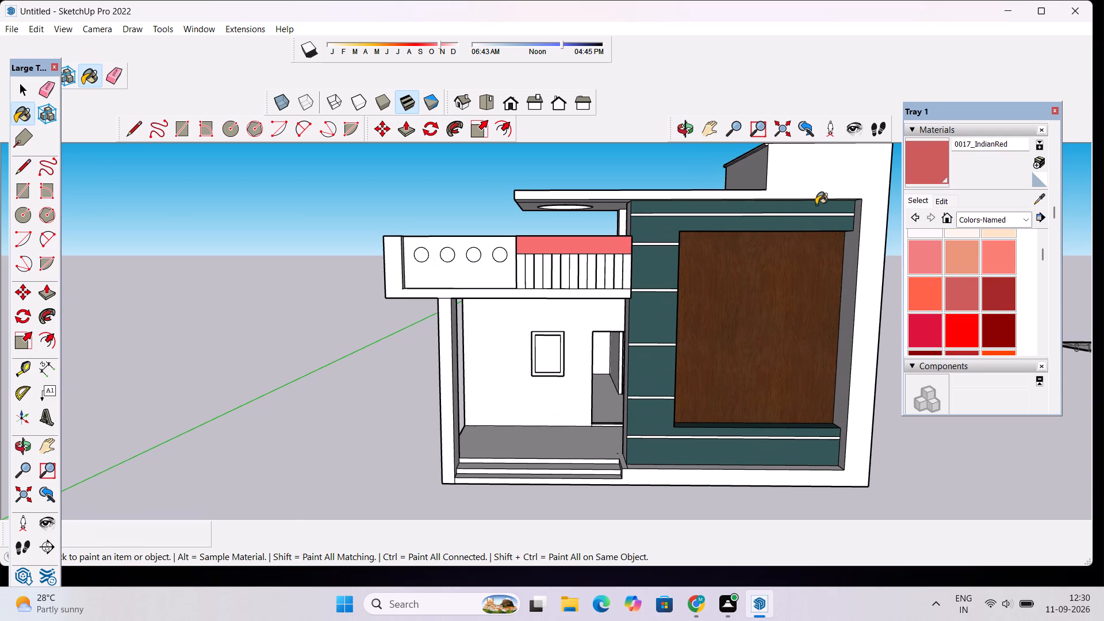
Split the barred railing's end face beside the circles with a line at the red band's lower edge, and paint the upper part 0017_IndianRed.
{"action": "scroll", "coordinate": [816, 205], "scroll_direction": "down", "scroll_amount": 2}
{"action": "scroll", "coordinate": [656, 266], "scroll_direction": "up", "scroll_amount": 3}
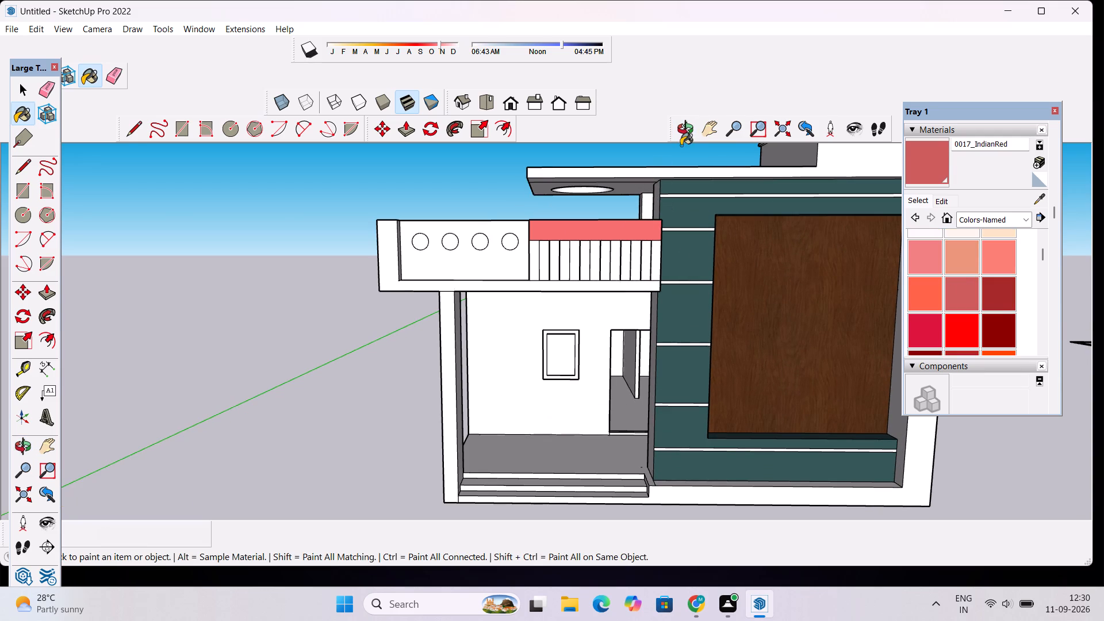
{"action": "left_click", "coordinate": [681, 137]}
{"action": "left_click_drag", "start_coordinate": [576, 266], "coordinate": [754, 279]}
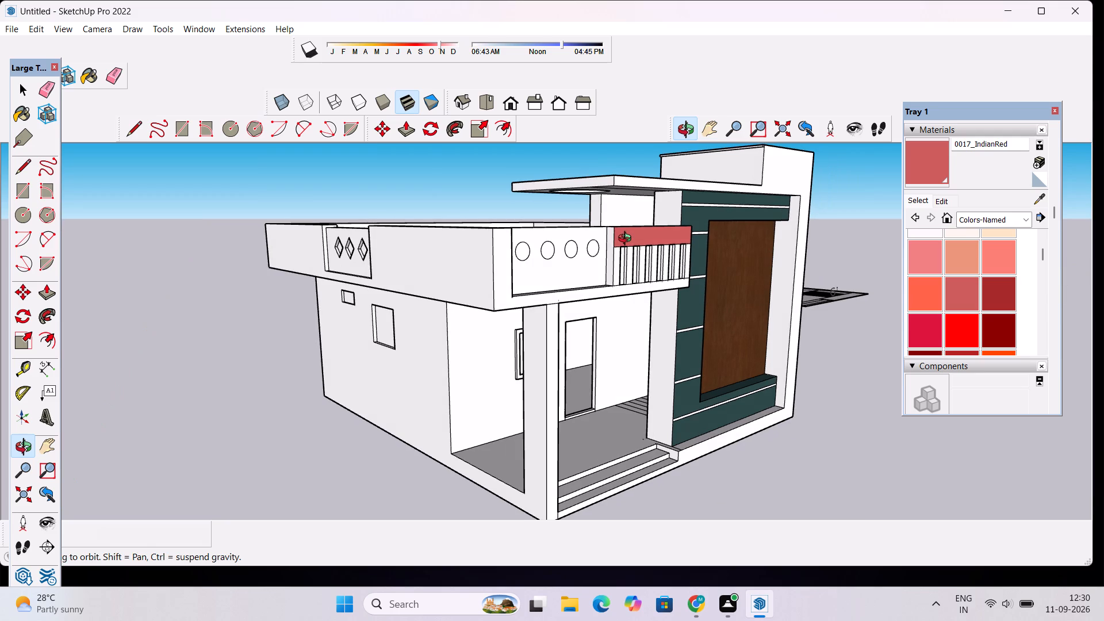
{"action": "scroll", "coordinate": [623, 250], "scroll_direction": "up", "scroll_amount": 10}
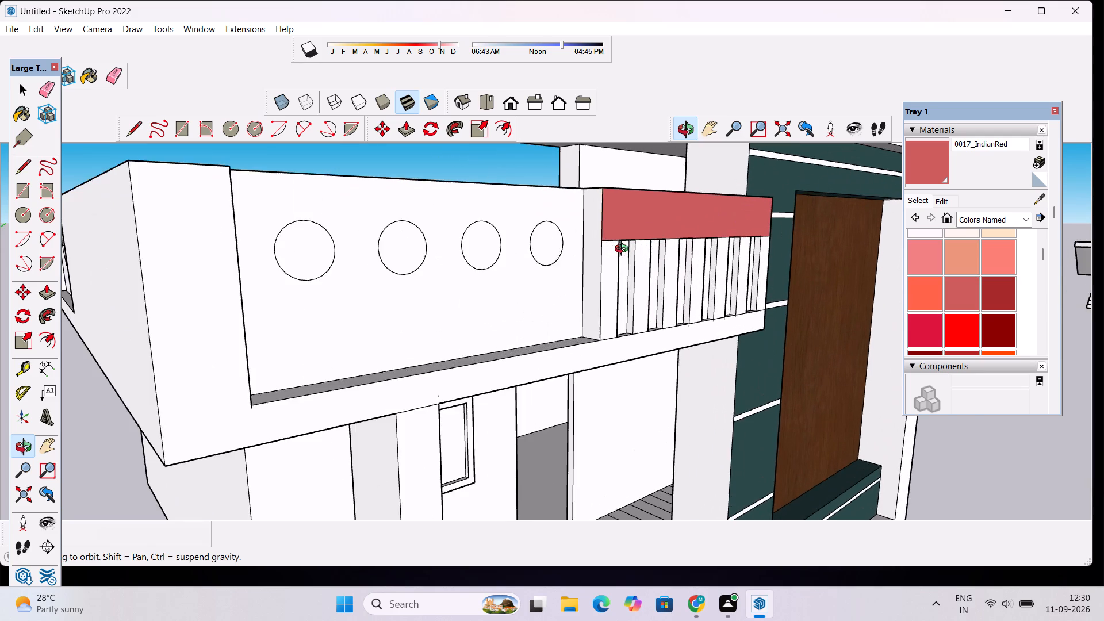
{"action": "scroll", "coordinate": [624, 250], "scroll_direction": "up", "scroll_amount": 3}
{"action": "key", "text": "l"}
{"action": "left_click", "coordinate": [591, 238]}
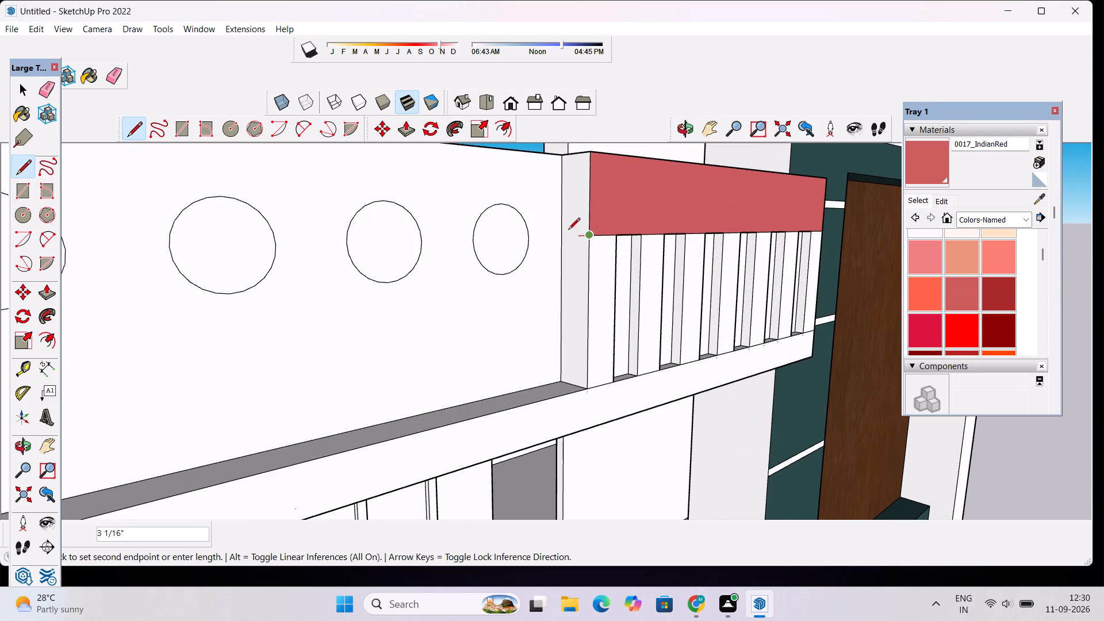
{"action": "left_click", "coordinate": [559, 231]}
{"action": "key", "text": "space"}
{"action": "left_click", "coordinate": [908, 154]}
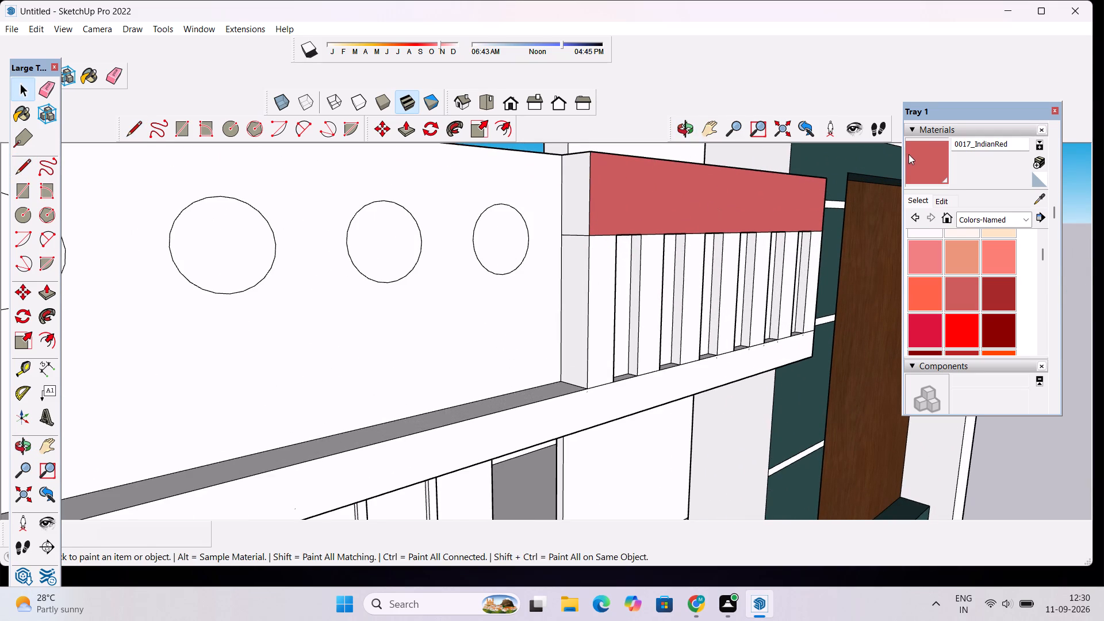
{"action": "left_click", "coordinate": [583, 184]}
{"action": "scroll", "coordinate": [583, 184], "scroll_direction": "down", "scroll_amount": 4}
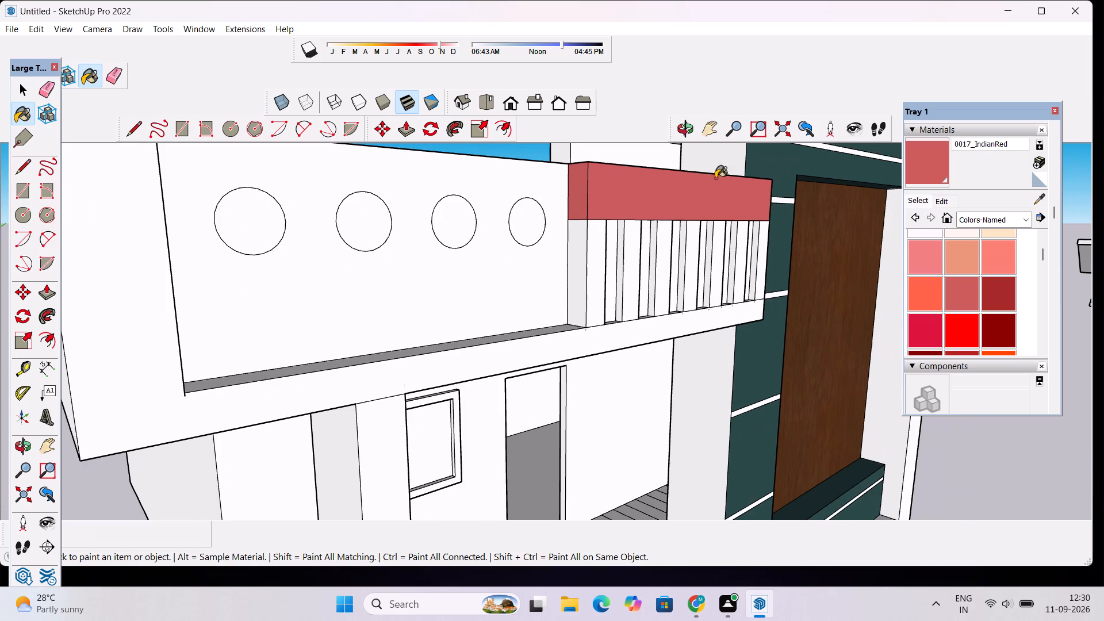
Split the railing's end face nearest the teal wall with a 9" line at the band's lower edge, and paint the upper part 0017_IndianRed.
{"action": "left_click", "coordinate": [681, 125]}
{"action": "left_click_drag", "start_coordinate": [797, 221], "coordinate": [651, 236]}
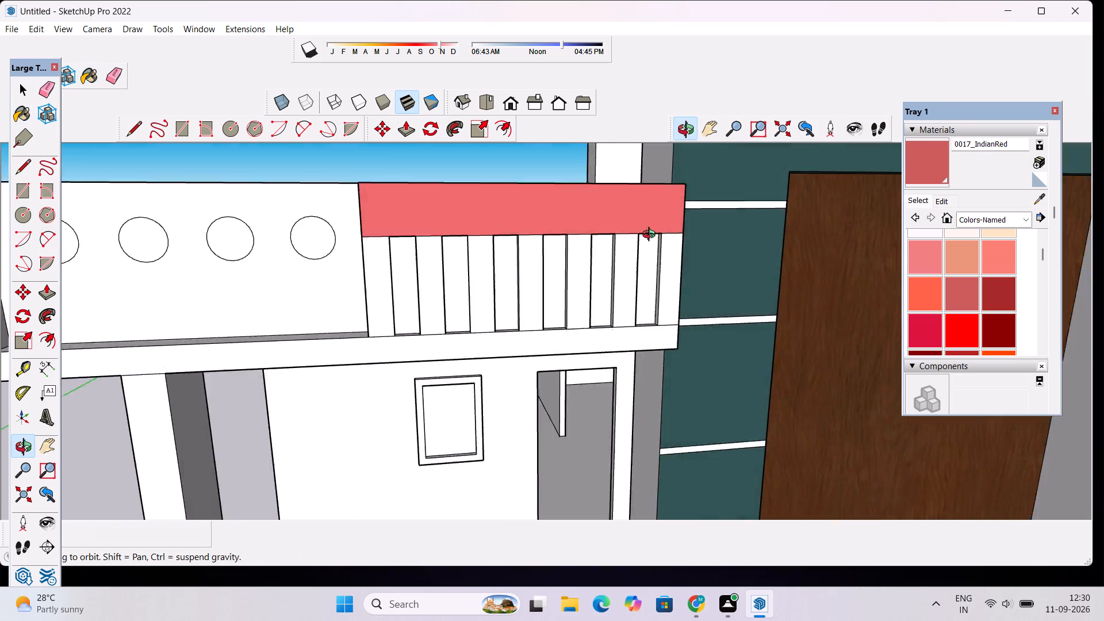
{"action": "left_click_drag", "start_coordinate": [651, 236], "coordinate": [477, 269]}
{"action": "scroll", "coordinate": [465, 296], "scroll_direction": "up", "scroll_amount": 3}
{"action": "key", "text": "l"}
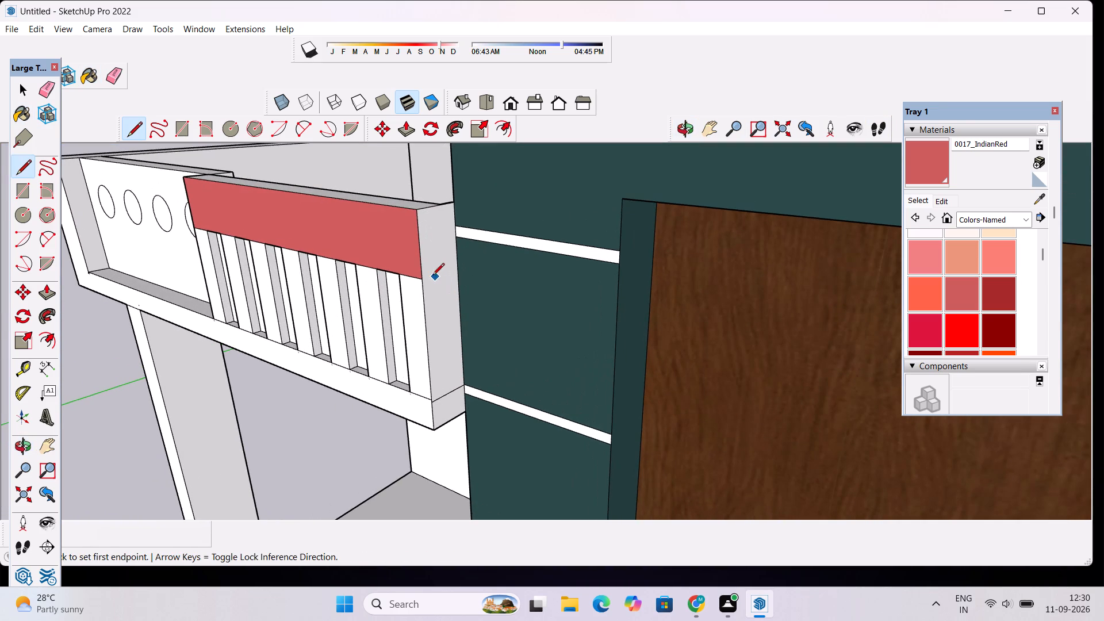
{"action": "left_click", "coordinate": [425, 276]}
{"action": "left_click", "coordinate": [460, 265]}
{"action": "key", "text": "space"}
{"action": "left_click", "coordinate": [912, 162]}
{"action": "left_click", "coordinate": [434, 225]}
Paint the top face of the barred railing section with 0017_IndianRed.
{"action": "scroll", "coordinate": [448, 243], "scroll_direction": "down", "scroll_amount": 5}
{"action": "scroll", "coordinate": [332, 220], "scroll_direction": "up", "scroll_amount": 7}
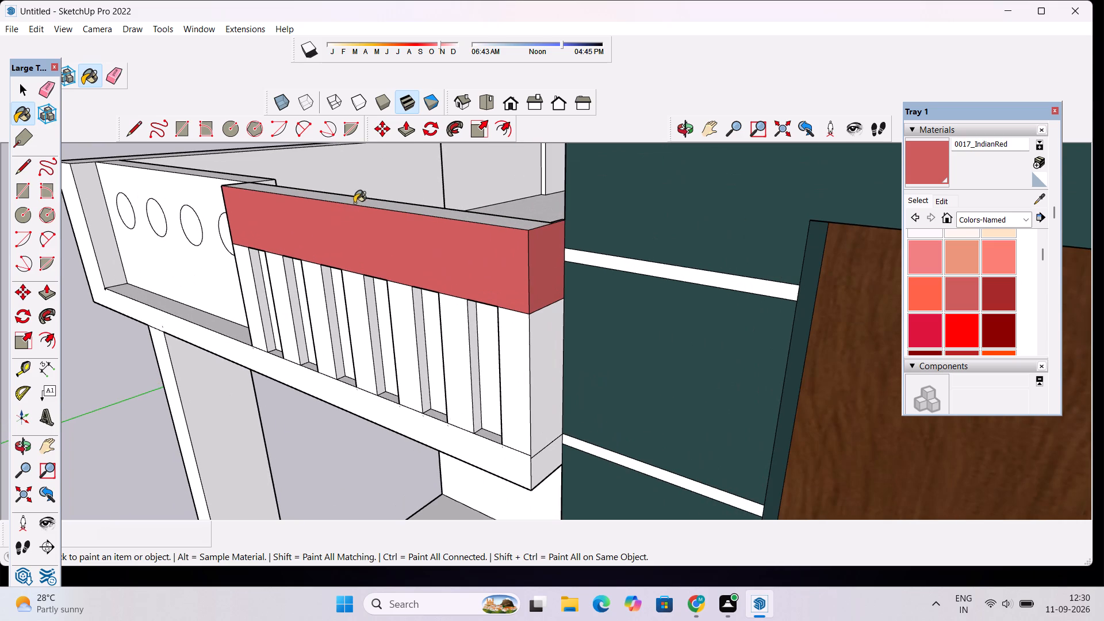
{"action": "left_click", "coordinate": [357, 200]}
Examine the front elevation with the red railing band from several angles and distances.
{"action": "left_click", "coordinate": [681, 136]}
{"action": "left_click_drag", "start_coordinate": [540, 297], "coordinate": [644, 269]}
{"action": "scroll", "coordinate": [646, 266], "scroll_direction": "down", "scroll_amount": 9}
{"action": "left_click_drag", "start_coordinate": [637, 411], "coordinate": [652, 350]}
{"action": "scroll", "coordinate": [650, 335], "scroll_direction": "down", "scroll_amount": 10}
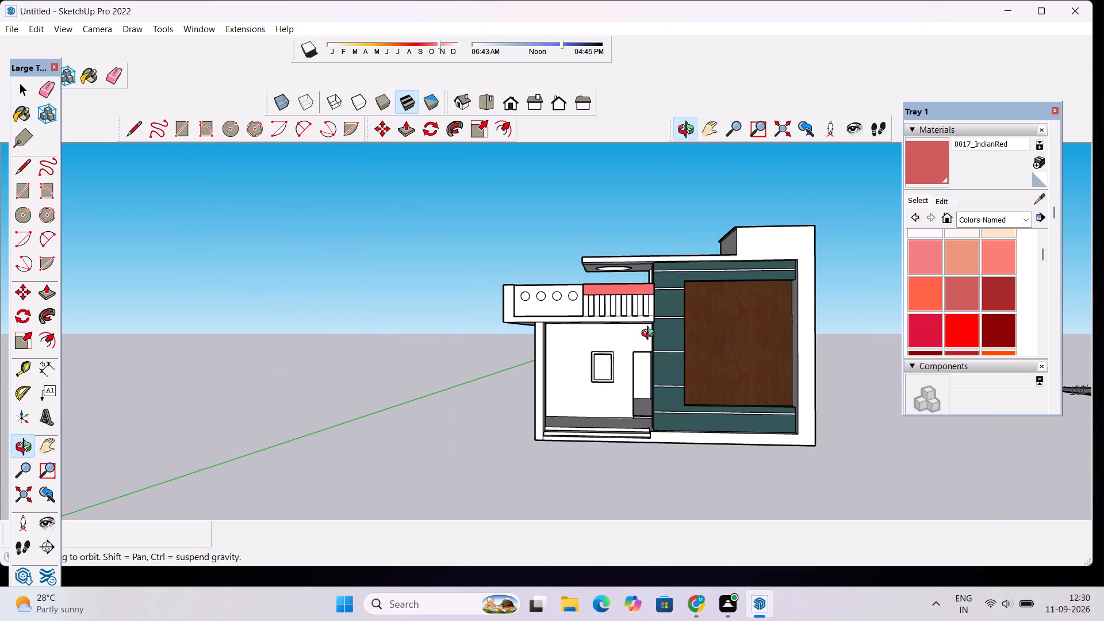
{"action": "scroll", "coordinate": [625, 315], "scroll_direction": "up", "scroll_amount": 1}
{"action": "scroll", "coordinate": [625, 315], "scroll_direction": "down", "scroll_amount": 5}
{"action": "left_click_drag", "start_coordinate": [632, 331], "coordinate": [637, 358]}
{"action": "scroll", "coordinate": [627, 301], "scroll_direction": "up", "scroll_amount": 5}
{"action": "scroll", "coordinate": [632, 348], "scroll_direction": "up", "scroll_amount": 4}
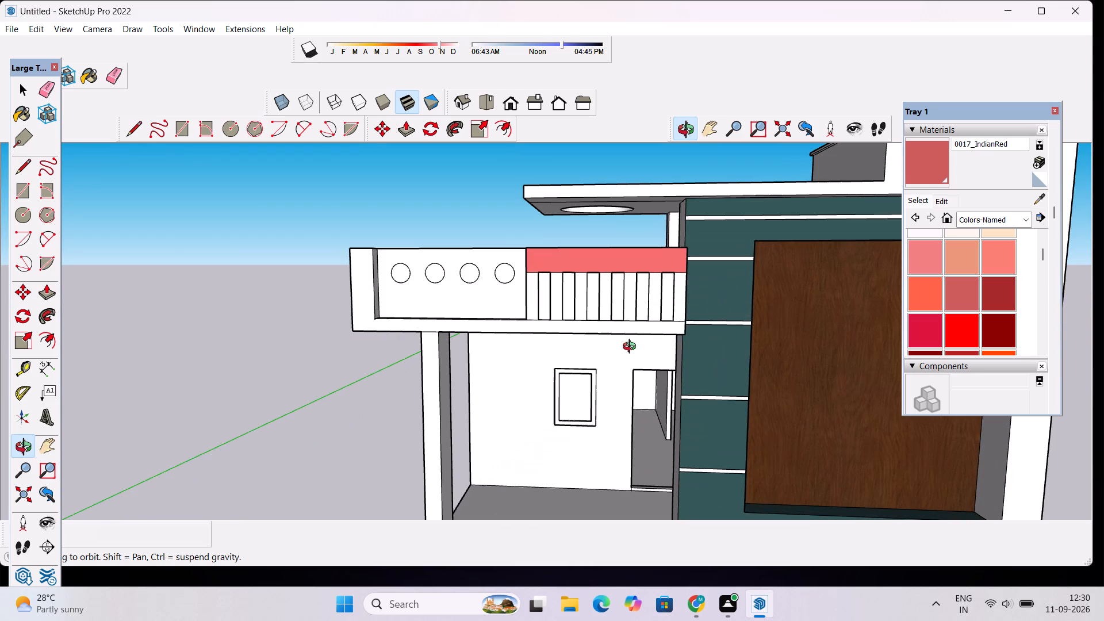
{"action": "scroll", "coordinate": [632, 348], "scroll_direction": "up", "scroll_amount": 1}
{"action": "left_click_drag", "start_coordinate": [524, 328], "coordinate": [568, 328]}
{"action": "scroll", "coordinate": [603, 329], "scroll_direction": "down", "scroll_amount": 2}
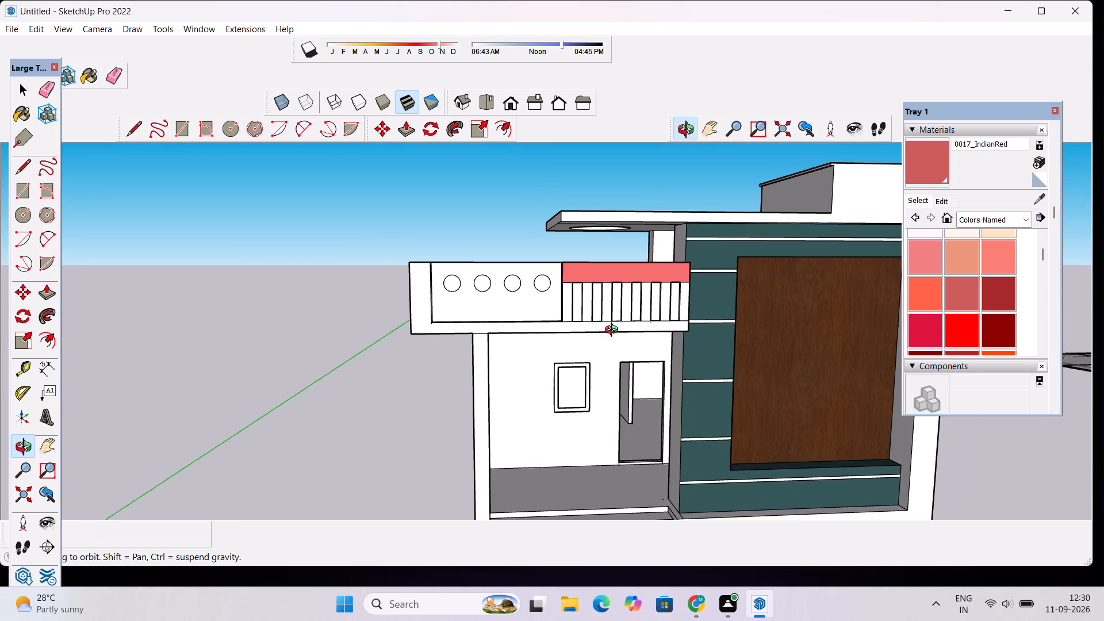
{"action": "scroll", "coordinate": [617, 341], "scroll_direction": "up", "scroll_amount": 2}
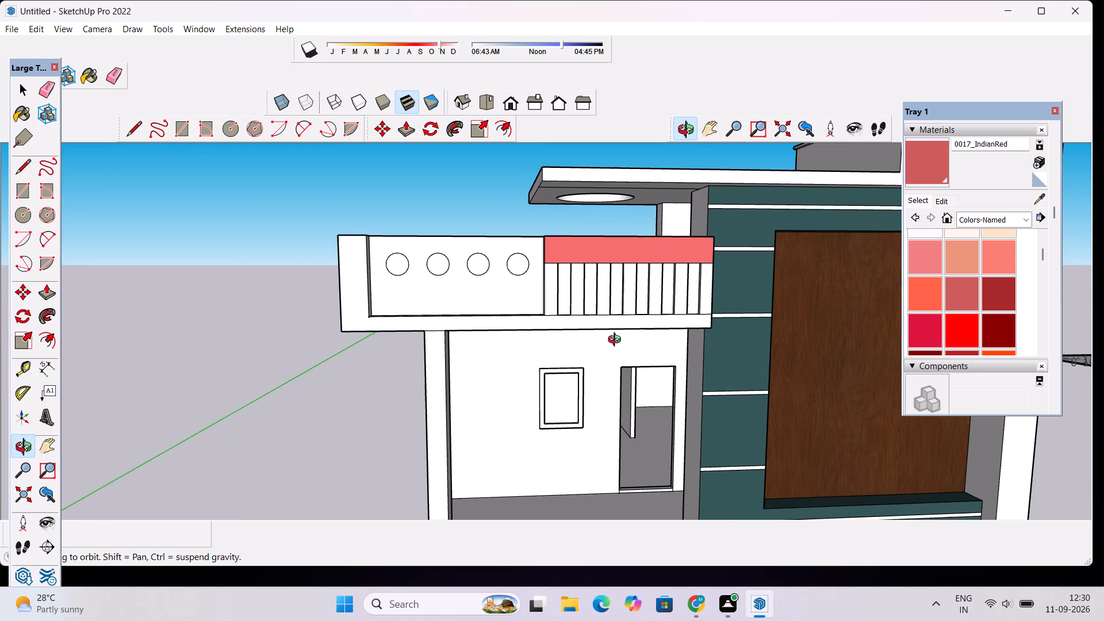
{"action": "scroll", "coordinate": [617, 341], "scroll_direction": "down", "scroll_amount": 4}
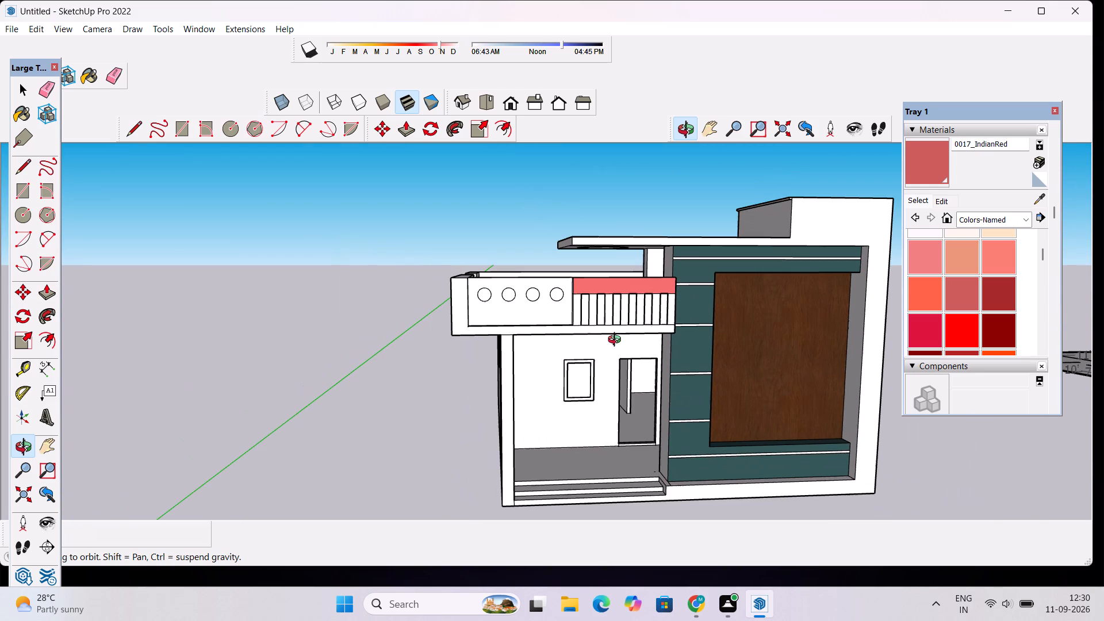
{"action": "scroll", "coordinate": [617, 341], "scroll_direction": "up", "scroll_amount": 1}
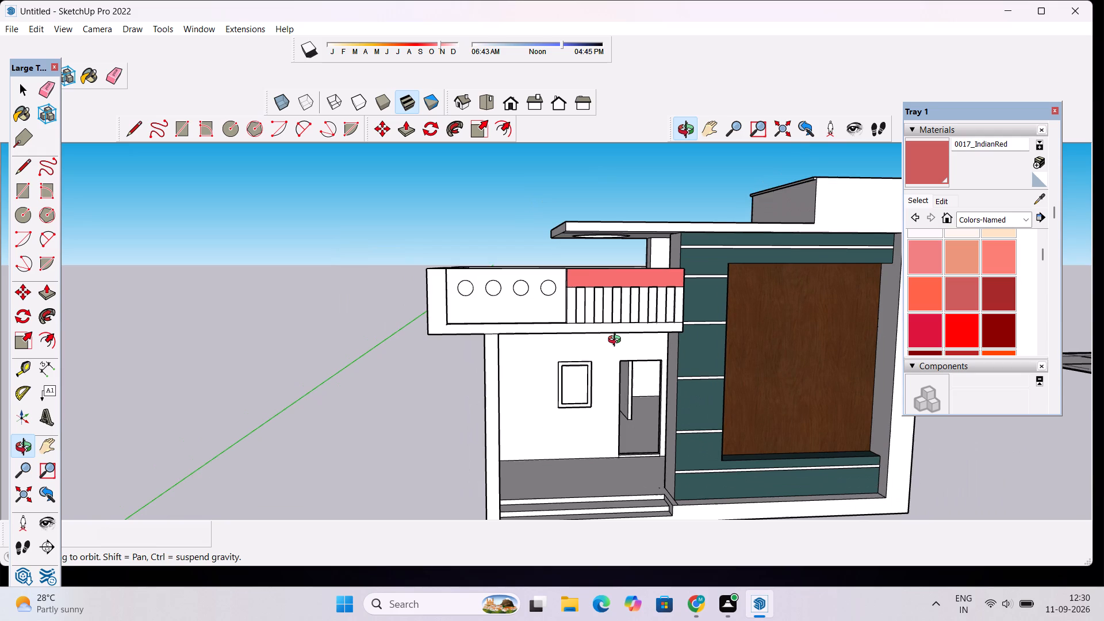
{"action": "scroll", "coordinate": [617, 341], "scroll_direction": "down", "scroll_amount": 5}
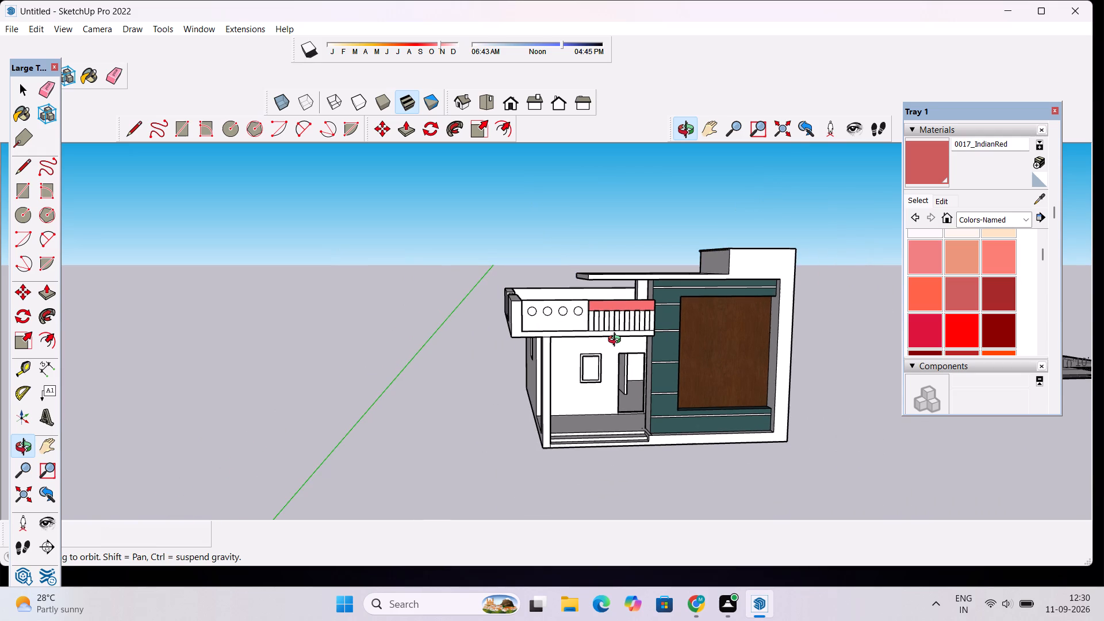
{"action": "scroll", "coordinate": [617, 341], "scroll_direction": "down", "scroll_amount": 3}
{"action": "scroll", "coordinate": [613, 363], "scroll_direction": "up", "scroll_amount": 8}
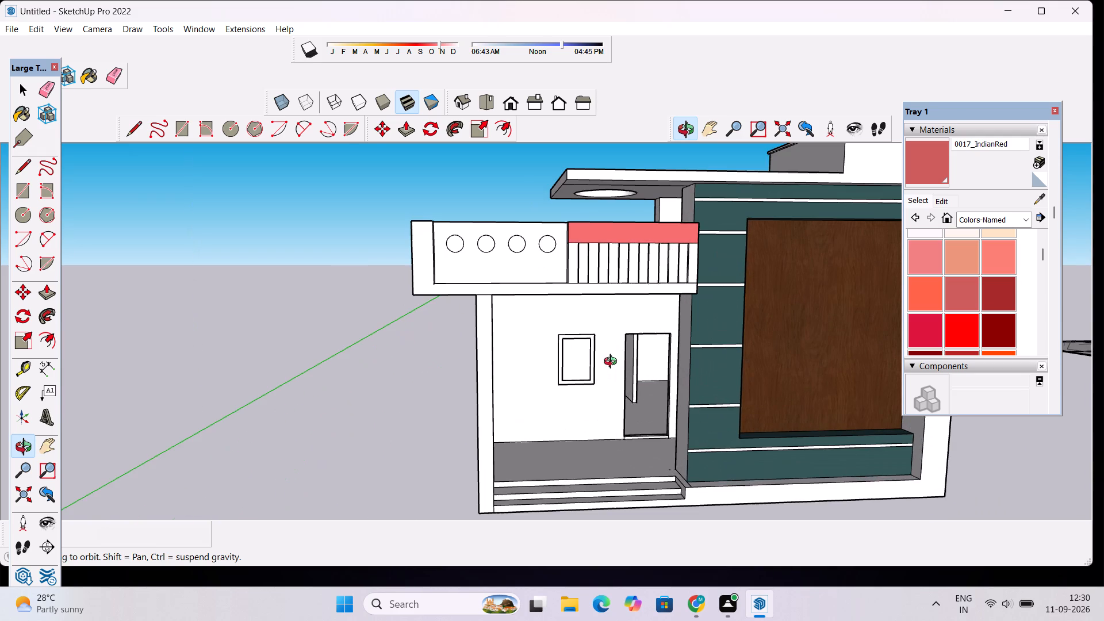
{"action": "scroll", "coordinate": [560, 278], "scroll_direction": "down", "scroll_amount": 2}
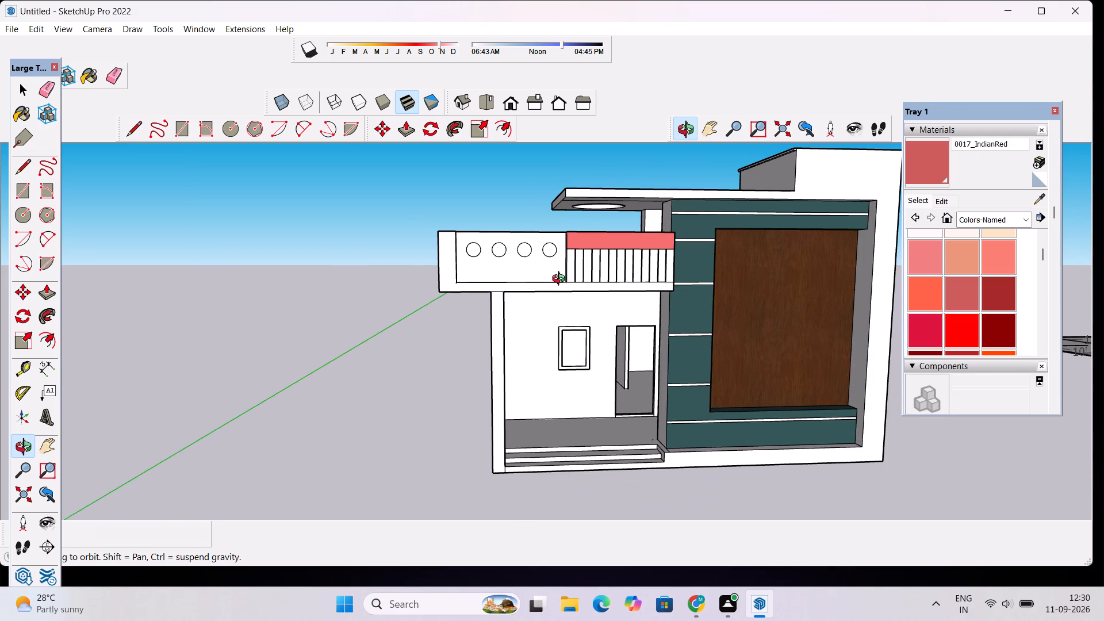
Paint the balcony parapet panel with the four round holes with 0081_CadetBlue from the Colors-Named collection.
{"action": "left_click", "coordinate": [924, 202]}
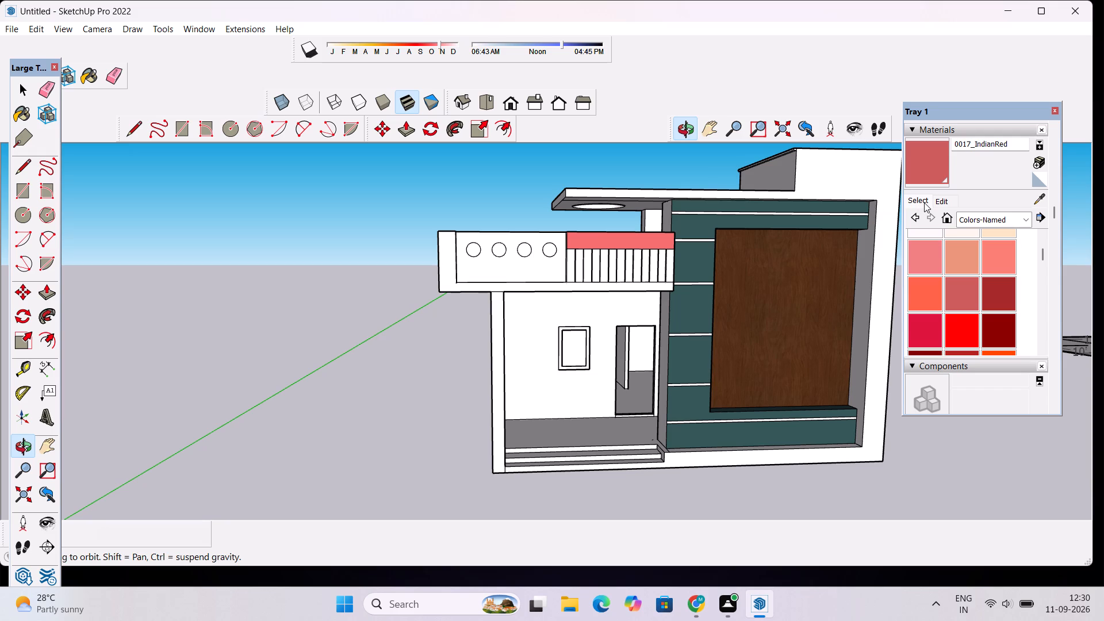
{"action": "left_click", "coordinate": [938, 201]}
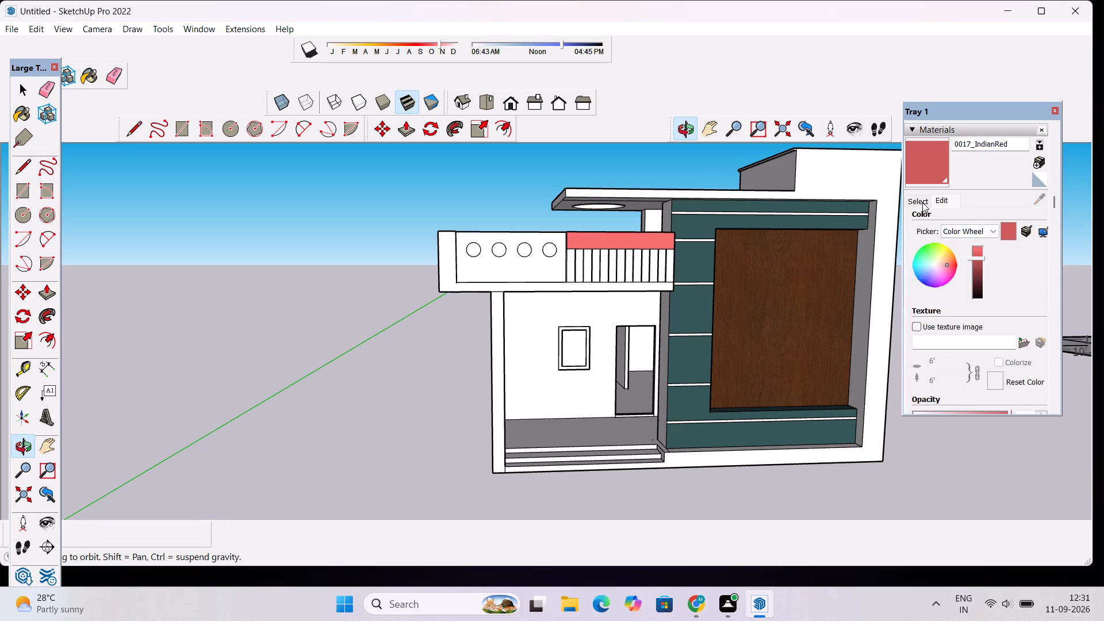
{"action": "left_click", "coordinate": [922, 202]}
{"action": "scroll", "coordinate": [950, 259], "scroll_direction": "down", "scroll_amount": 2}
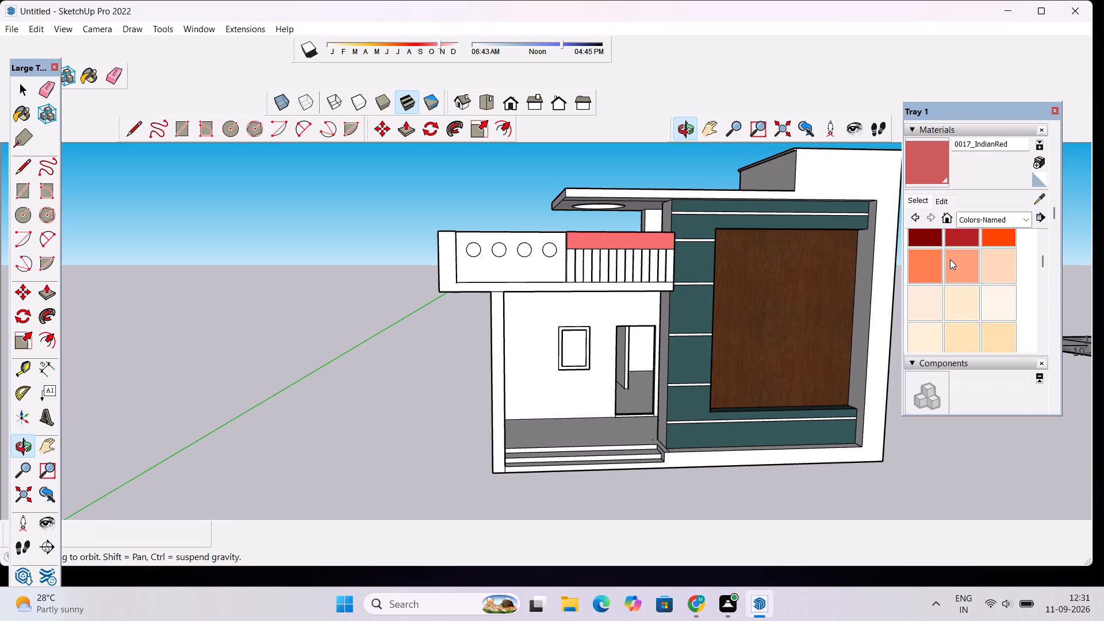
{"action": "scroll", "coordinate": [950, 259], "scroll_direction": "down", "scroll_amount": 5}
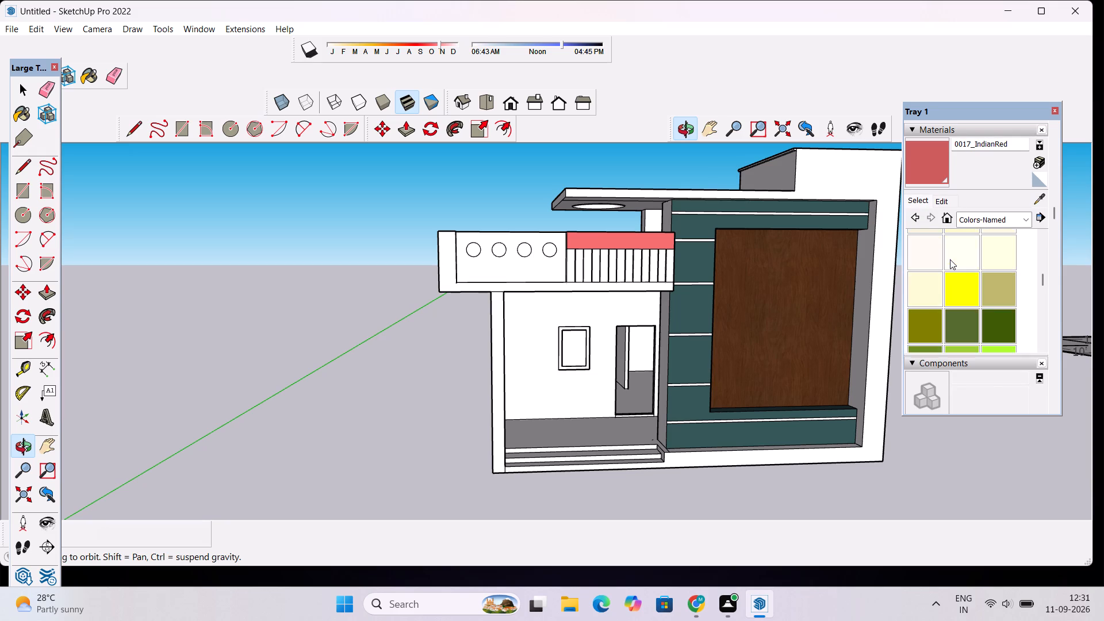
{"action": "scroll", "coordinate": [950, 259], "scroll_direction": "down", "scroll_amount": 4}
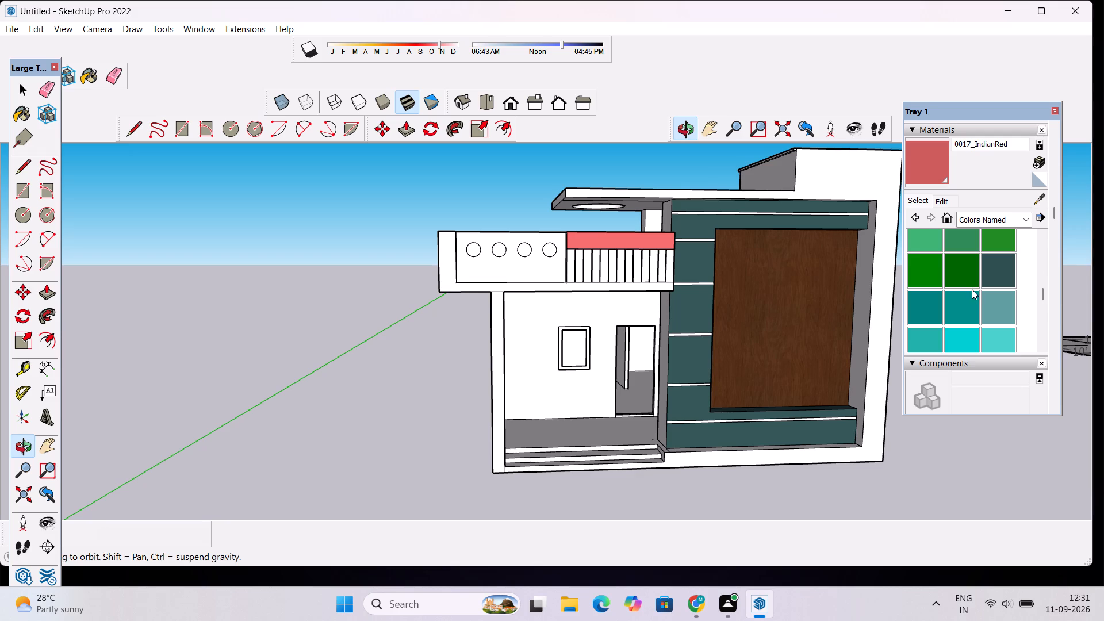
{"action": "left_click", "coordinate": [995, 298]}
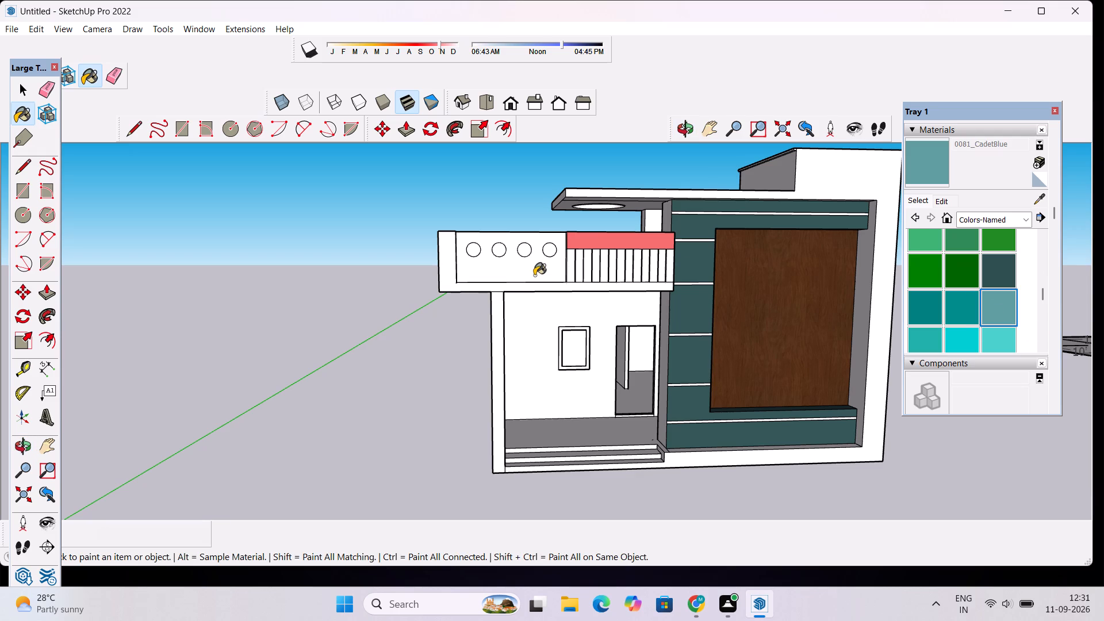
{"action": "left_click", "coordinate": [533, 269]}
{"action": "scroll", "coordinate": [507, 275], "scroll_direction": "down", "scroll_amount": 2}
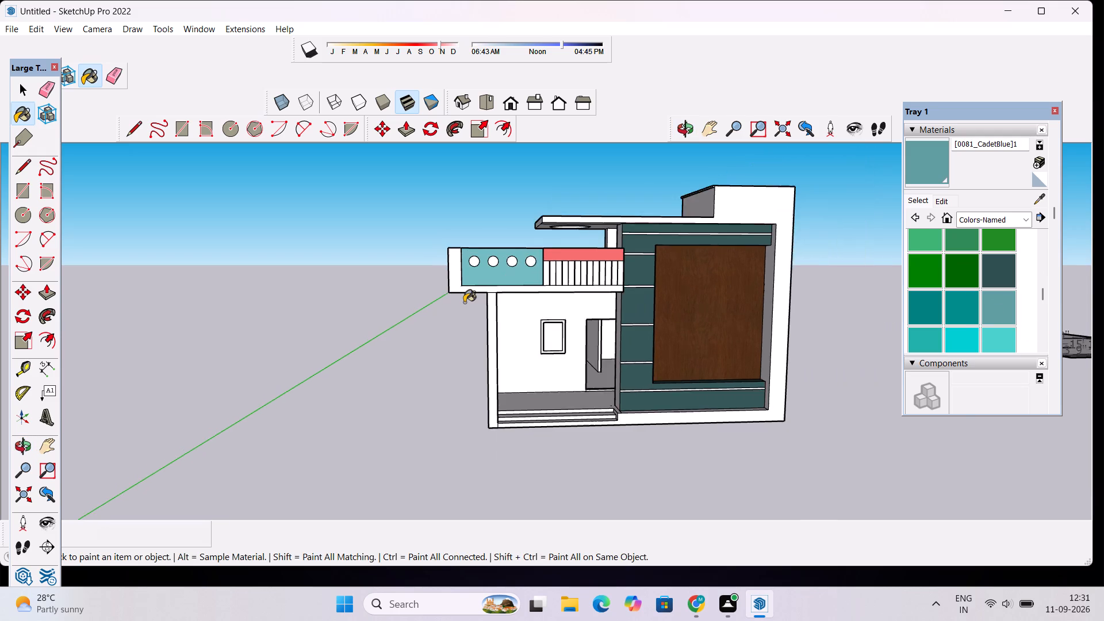
Paint the round-hole balcony panel and the side parapet face around the diamond panel with 0078_DarkSlateGray.
{"action": "scroll", "coordinate": [464, 302], "scroll_direction": "up", "scroll_amount": 3}
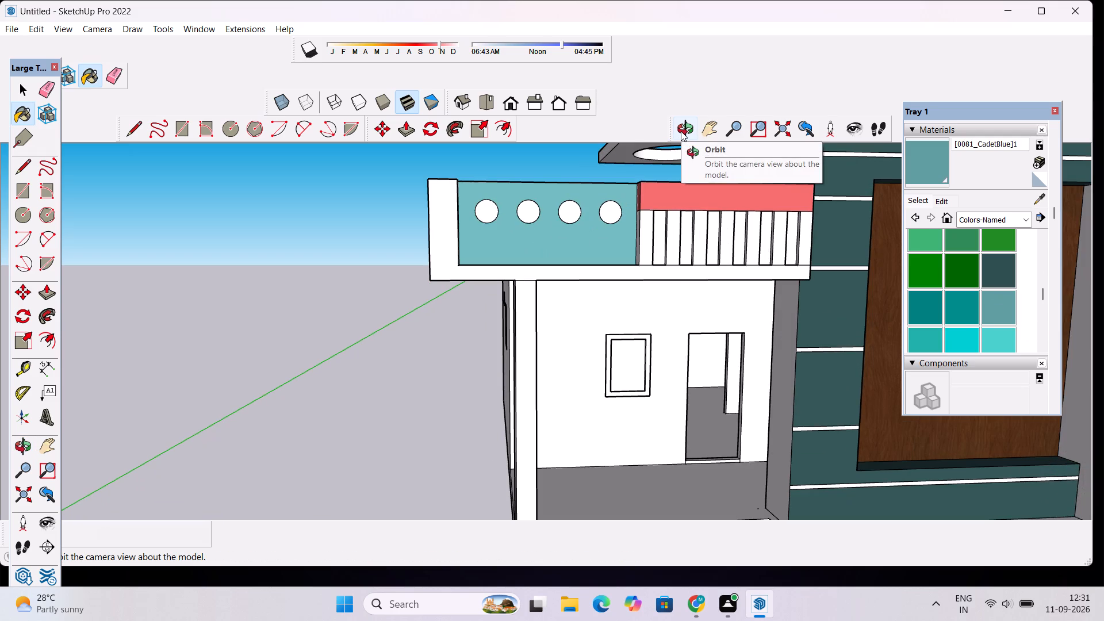
{"action": "left_click", "coordinate": [681, 131]}
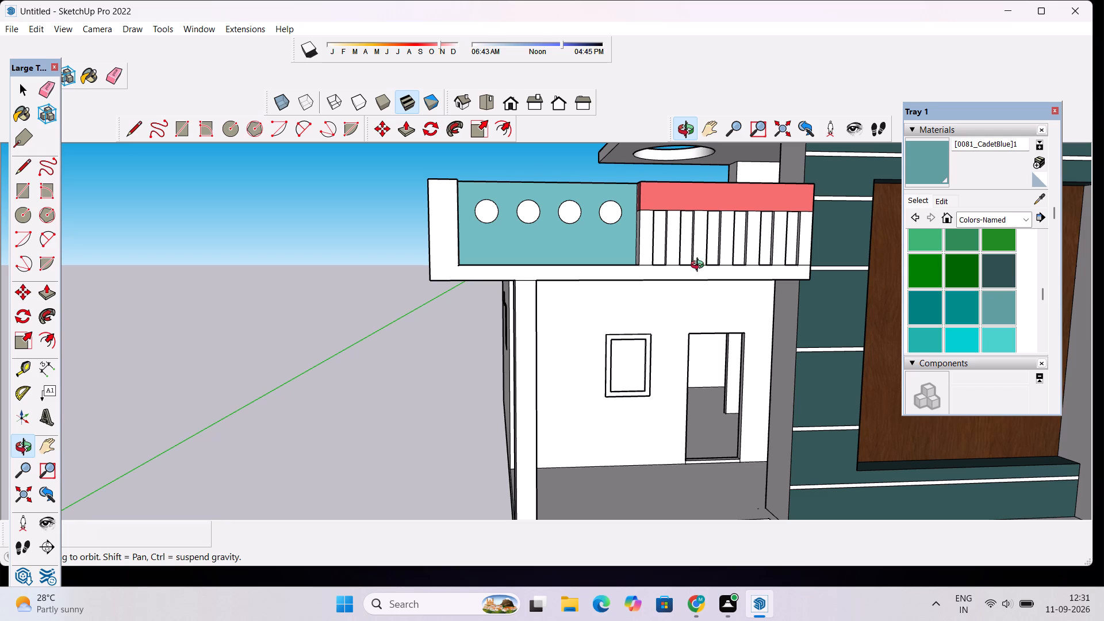
{"action": "left_click_drag", "start_coordinate": [467, 239], "coordinate": [643, 239]}
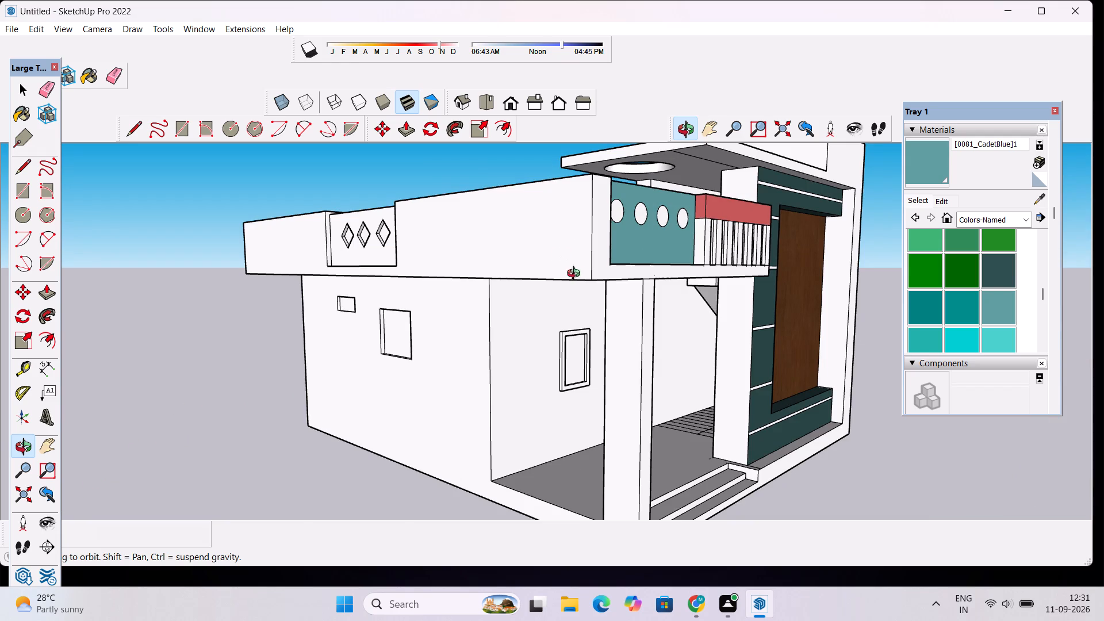
{"action": "scroll", "coordinate": [595, 279], "scroll_direction": "up", "scroll_amount": 2}
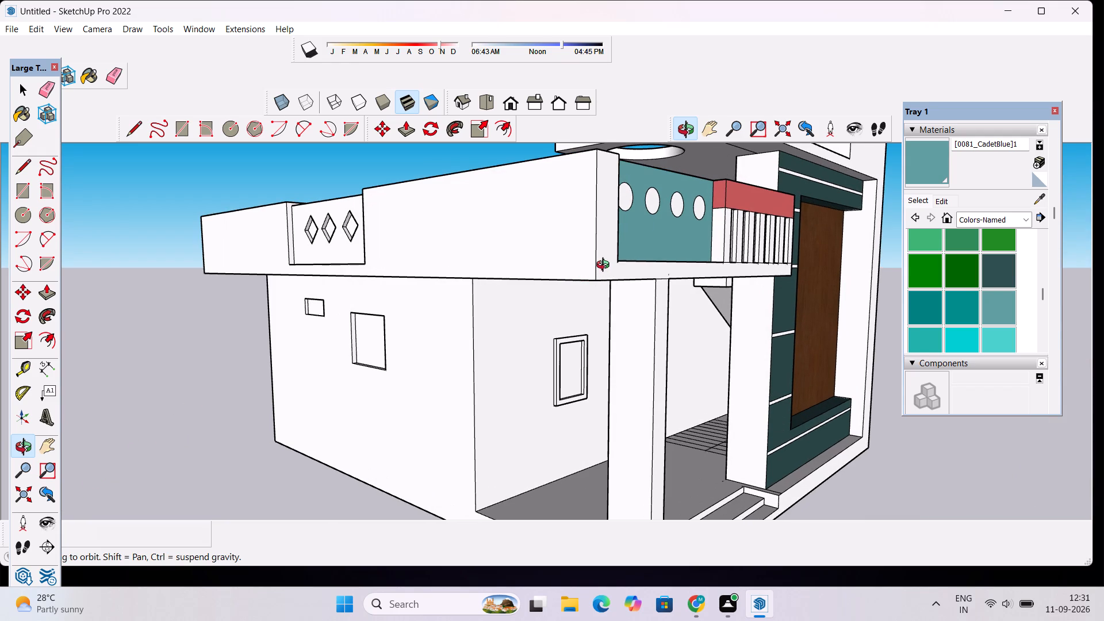
{"action": "left_click", "coordinate": [1003, 272]}
{"action": "left_click", "coordinate": [700, 248]}
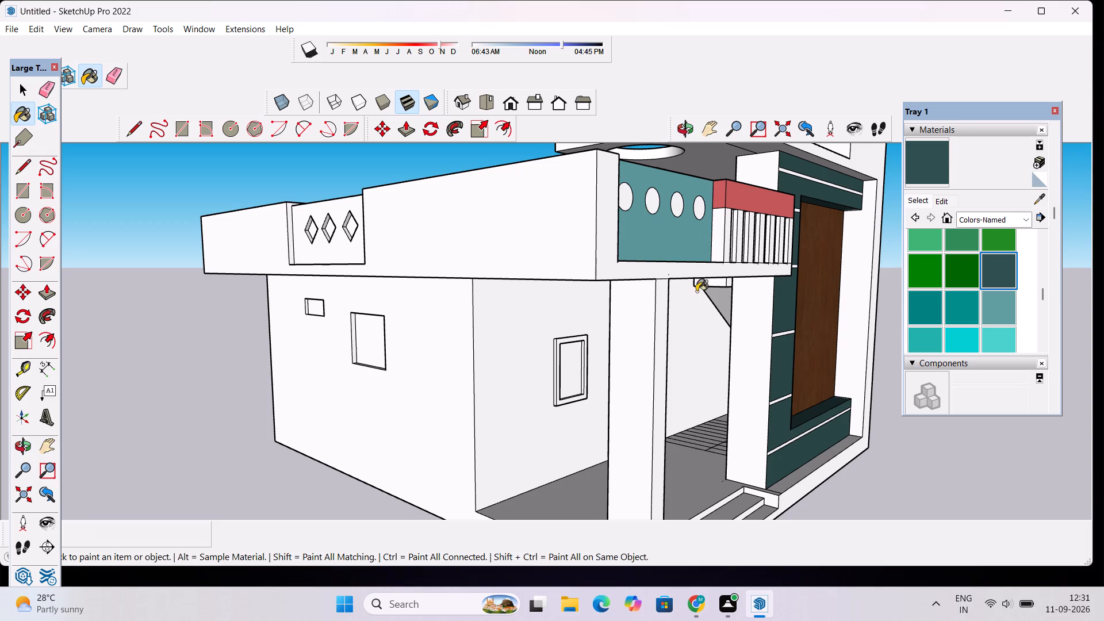
{"action": "left_click", "coordinate": [553, 221]}
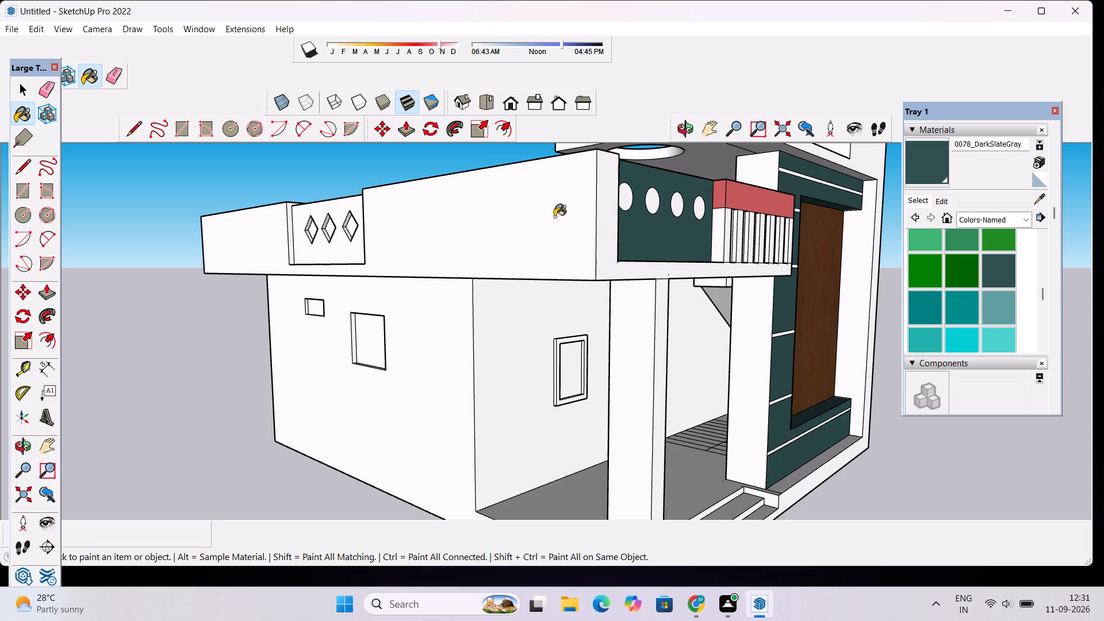
Examine the dark slate parapet faces from the front, the side and above.
{"action": "scroll", "coordinate": [569, 209], "scroll_direction": "down", "scroll_amount": 4}
{"action": "left_click", "coordinate": [692, 130]}
{"action": "left_click_drag", "start_coordinate": [706, 187], "coordinate": [623, 201]}
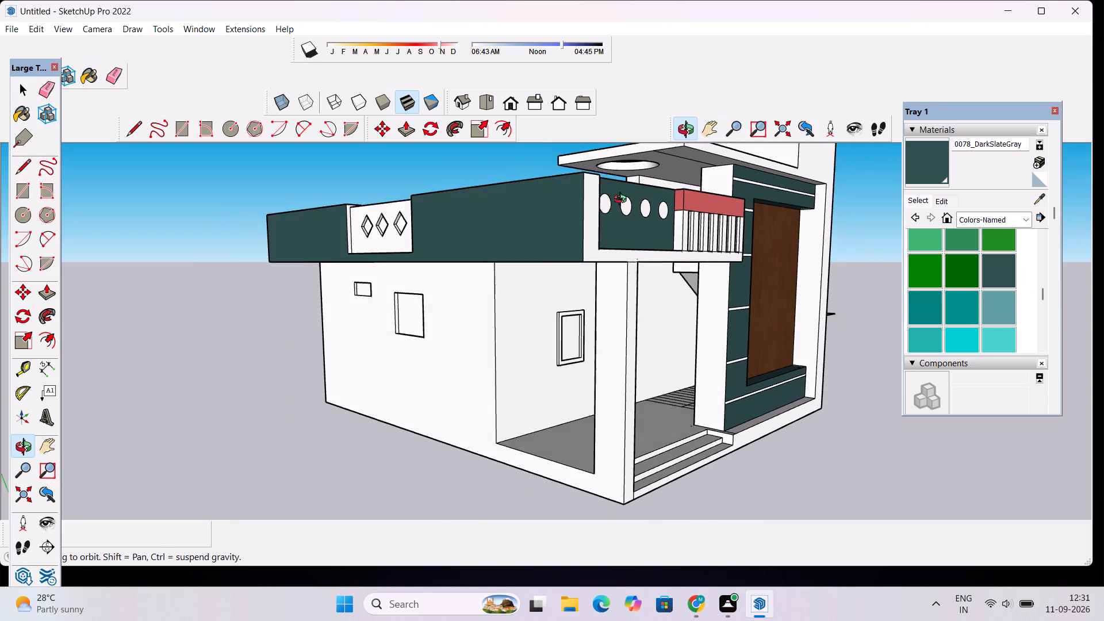
{"action": "left_click_drag", "start_coordinate": [623, 201], "coordinate": [532, 201]}
{"action": "scroll", "coordinate": [532, 201], "scroll_direction": "down", "scroll_amount": 6}
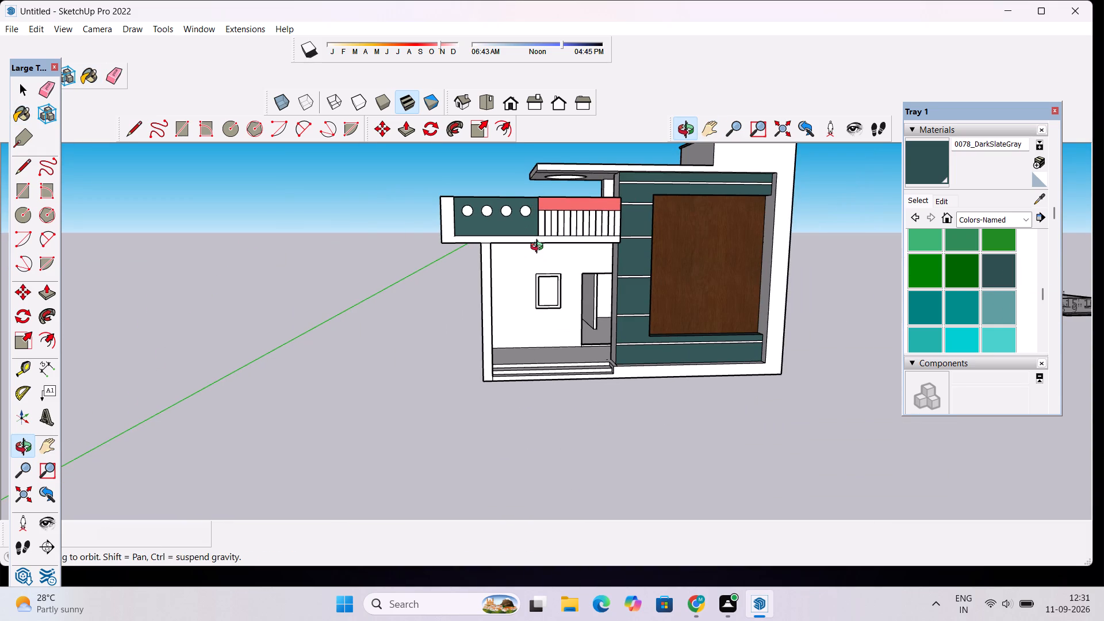
{"action": "scroll", "coordinate": [513, 278], "scroll_direction": "up", "scroll_amount": 1}
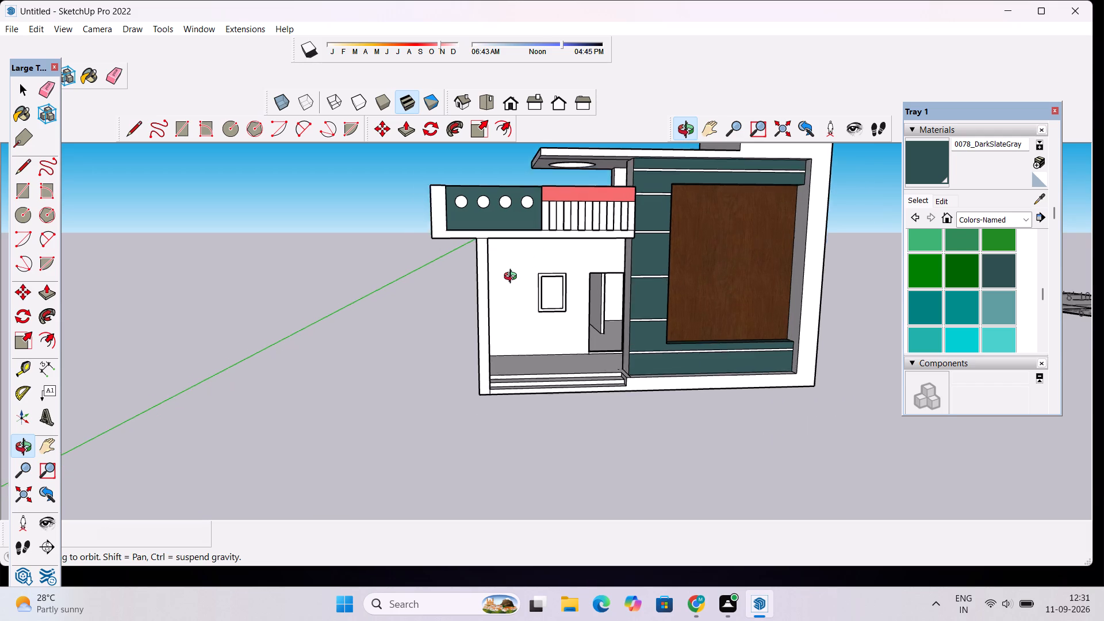
{"action": "scroll", "coordinate": [513, 278], "scroll_direction": "up", "scroll_amount": 3}
{"action": "left_click_drag", "start_coordinate": [424, 242], "coordinate": [485, 240]}
{"action": "scroll", "coordinate": [486, 245], "scroll_direction": "down", "scroll_amount": 2}
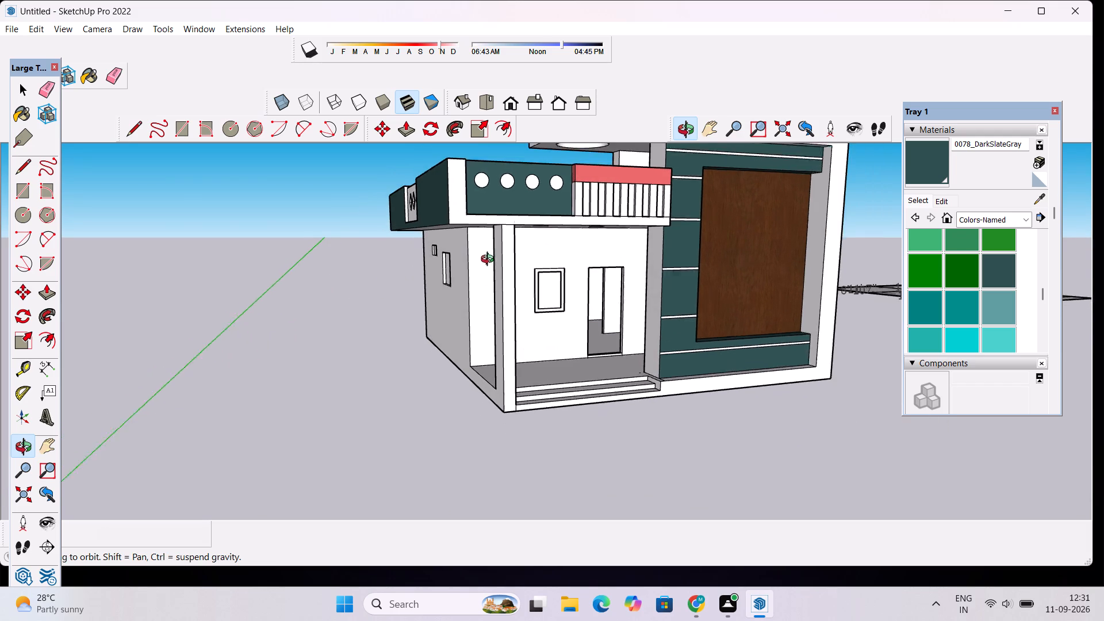
{"action": "scroll", "coordinate": [490, 260], "scroll_direction": "down", "scroll_amount": 3}
{"action": "scroll", "coordinate": [469, 215], "scroll_direction": "up", "scroll_amount": 5}
{"action": "left_click_drag", "start_coordinate": [423, 237], "coordinate": [479, 244]}
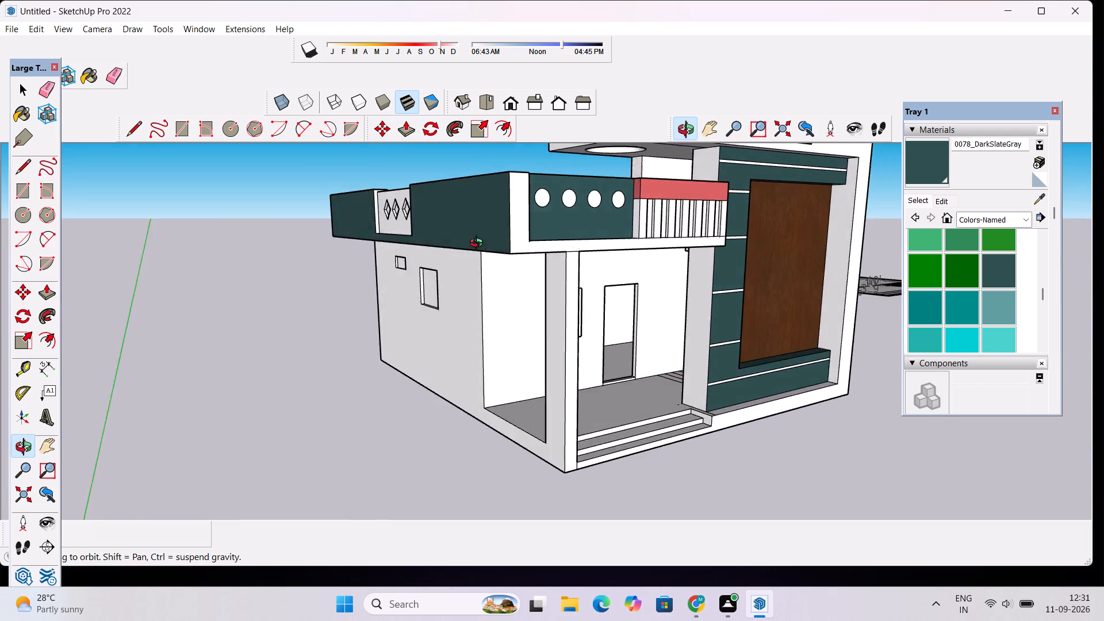
{"action": "left_click_drag", "start_coordinate": [479, 244], "coordinate": [709, 319]}
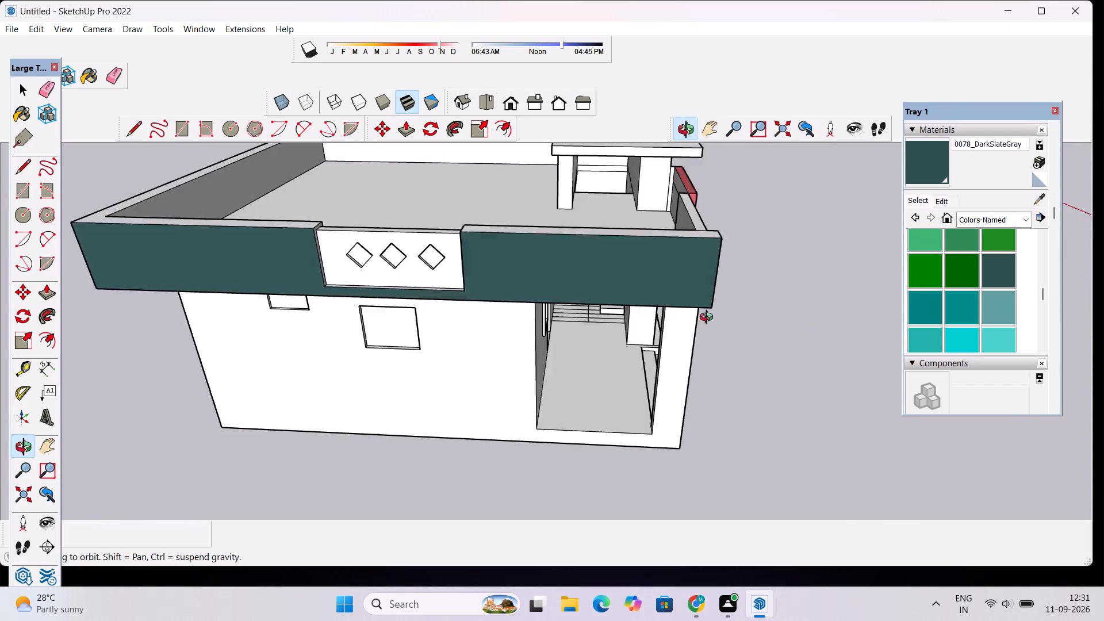
{"action": "left_click_drag", "start_coordinate": [709, 319], "coordinate": [768, 275]}
{"action": "scroll", "coordinate": [772, 271], "scroll_direction": "down", "scroll_amount": 2}
{"action": "scroll", "coordinate": [765, 285], "scroll_direction": "up", "scroll_amount": 3}
{"action": "left_click_drag", "start_coordinate": [765, 287], "coordinate": [618, 303]}
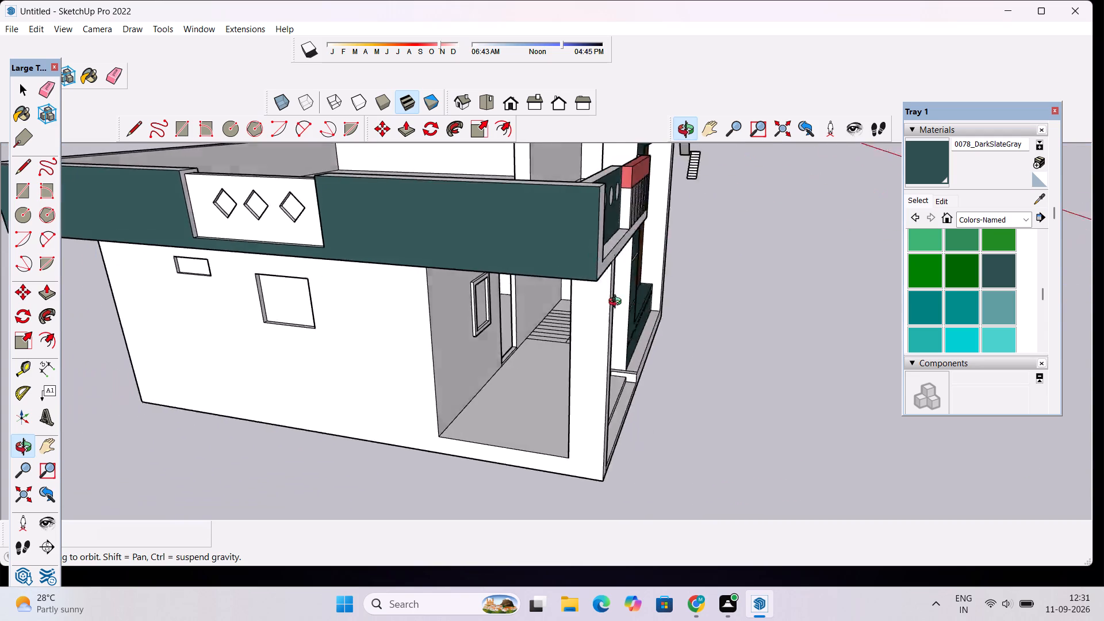
{"action": "left_click_drag", "start_coordinate": [618, 303], "coordinate": [497, 297]}
Draw a 1' line from the round-hole panel's lower corner to the parapet's outer edge, and erase the leftover edge stub below.
{"action": "scroll", "coordinate": [438, 276], "scroll_direction": "up", "scroll_amount": 2}
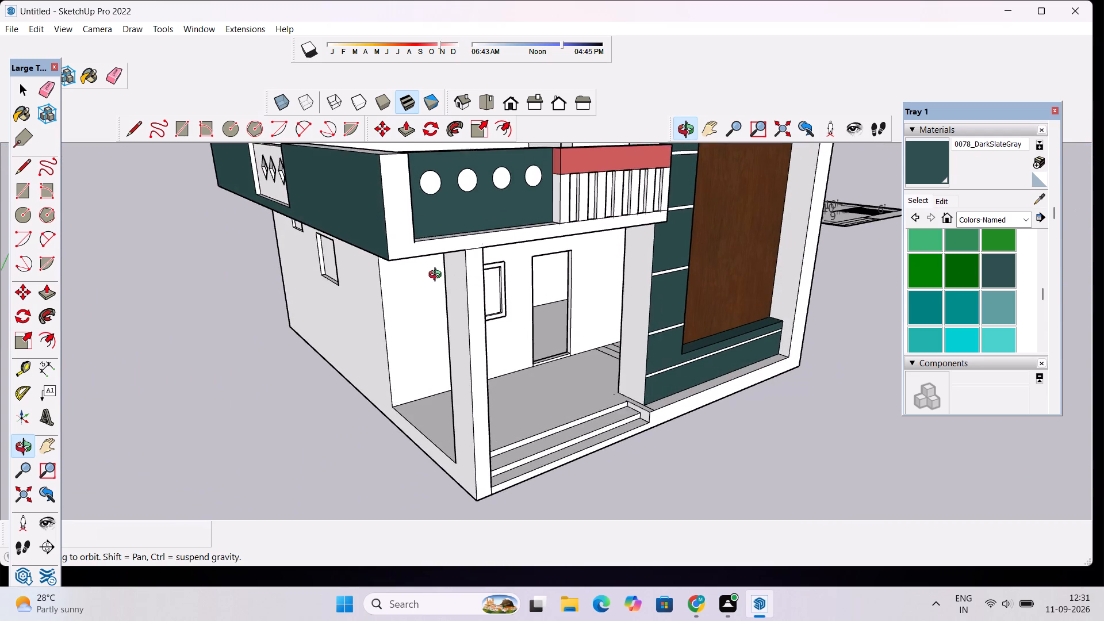
{"action": "scroll", "coordinate": [438, 276], "scroll_direction": "up", "scroll_amount": 3}
{"action": "key", "text": "l"}
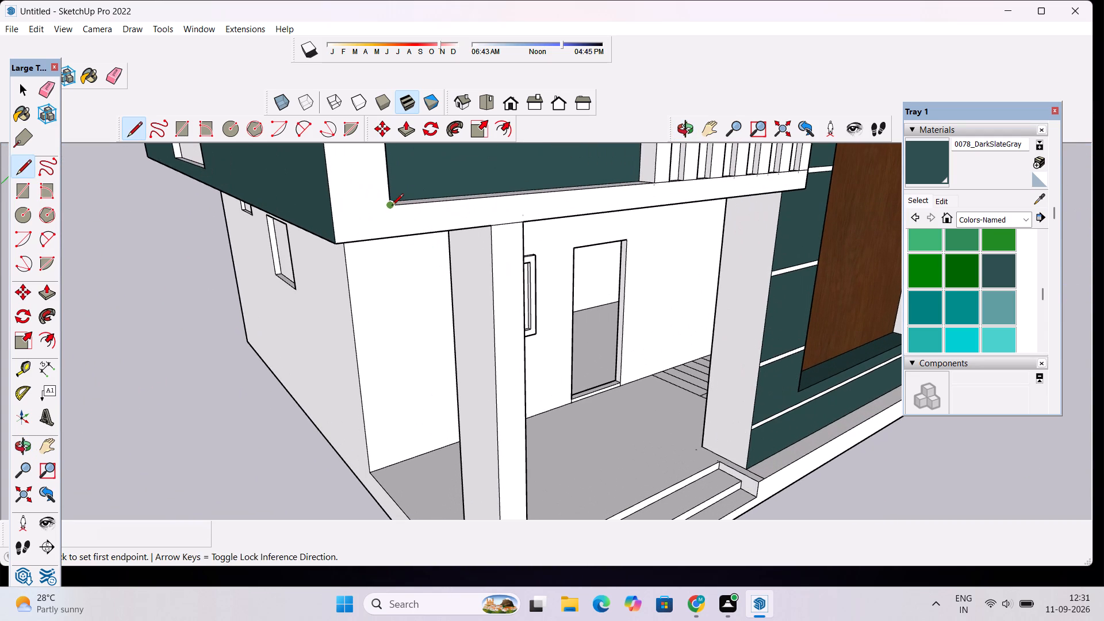
{"action": "scroll", "coordinate": [391, 207], "scroll_direction": "up", "scroll_amount": 12}
{"action": "left_click", "coordinate": [389, 203]}
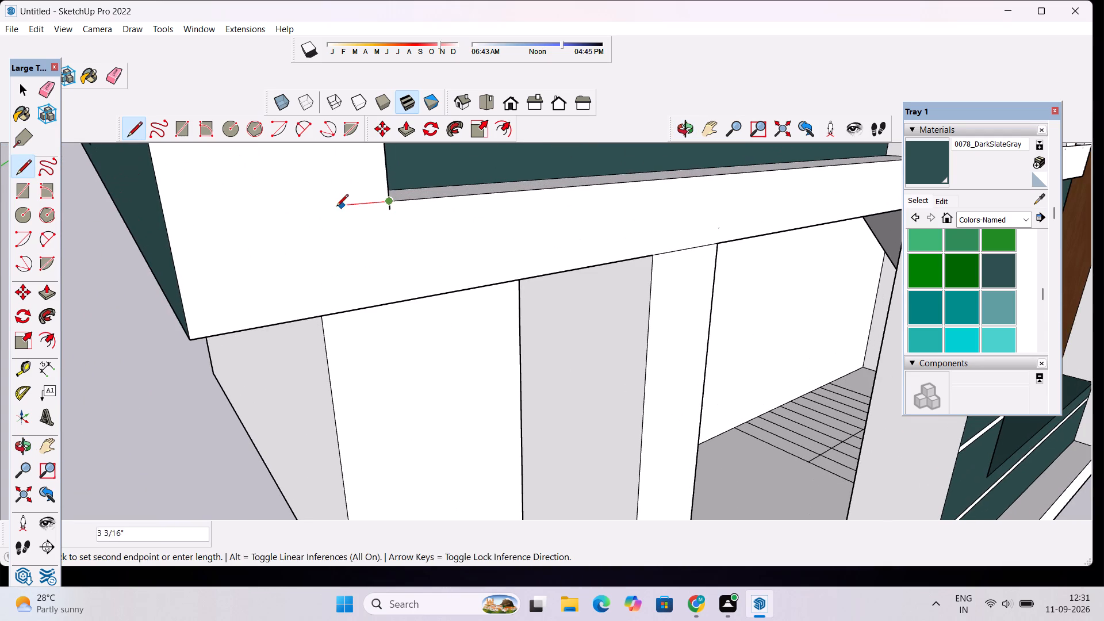
{"action": "left_click", "coordinate": [165, 221]}
{"action": "key", "text": "space"}
{"action": "key", "text": "e"}
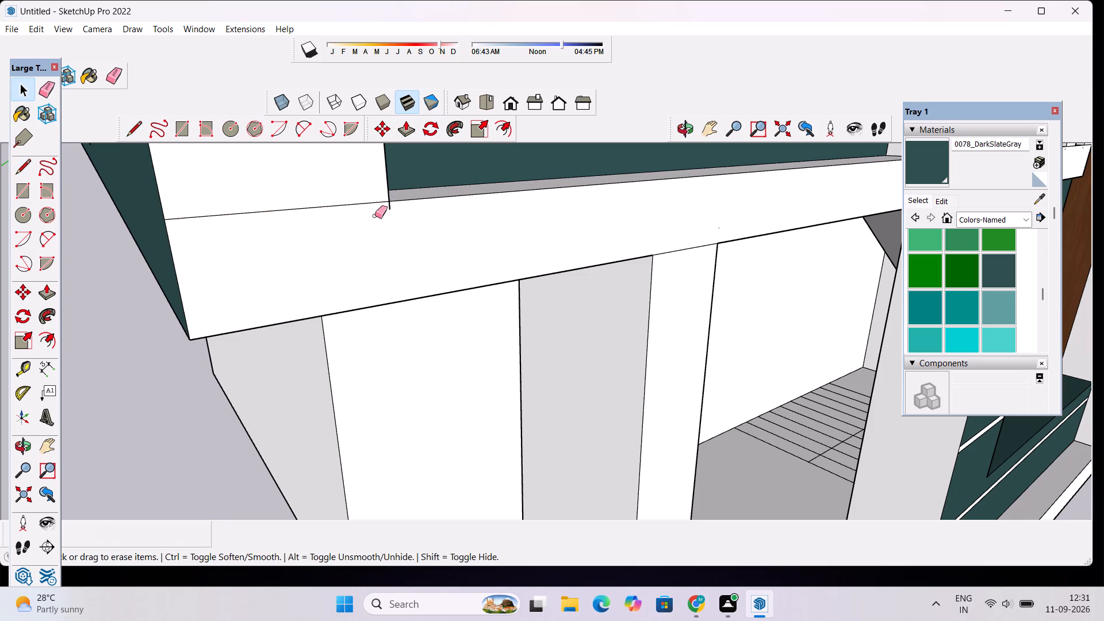
{"action": "left_click", "coordinate": [389, 209]}
{"action": "scroll", "coordinate": [398, 214], "scroll_direction": "down", "scroll_amount": 12}
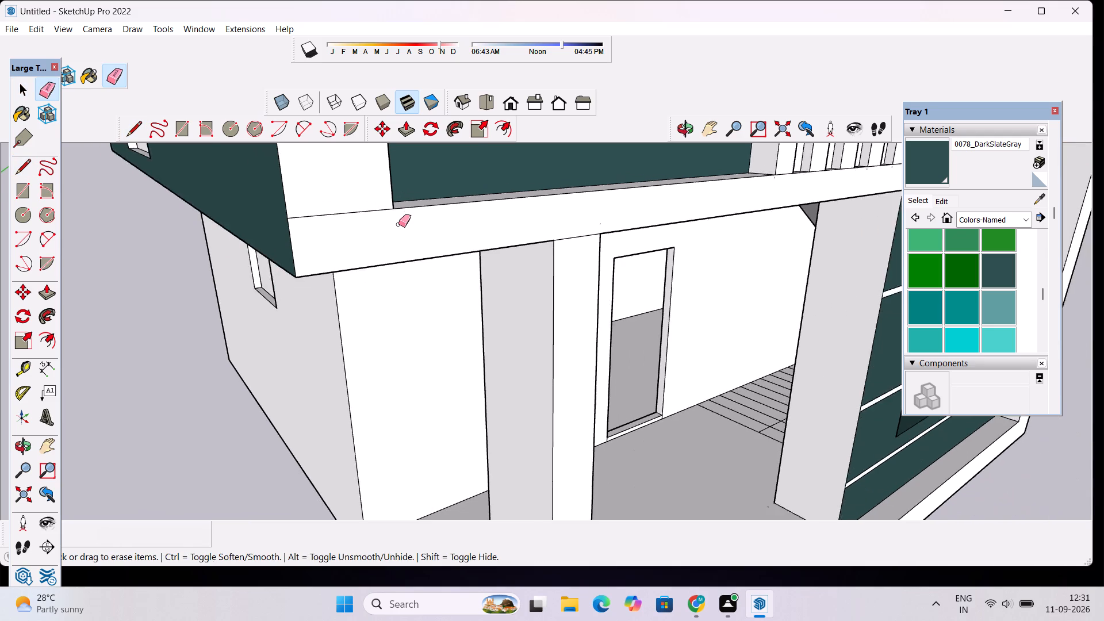
Paint the front face of the parapet's corner strip above the new line with 0078_DarkSlateGray.
{"action": "scroll", "coordinate": [398, 224], "scroll_direction": "down", "scroll_amount": 8}
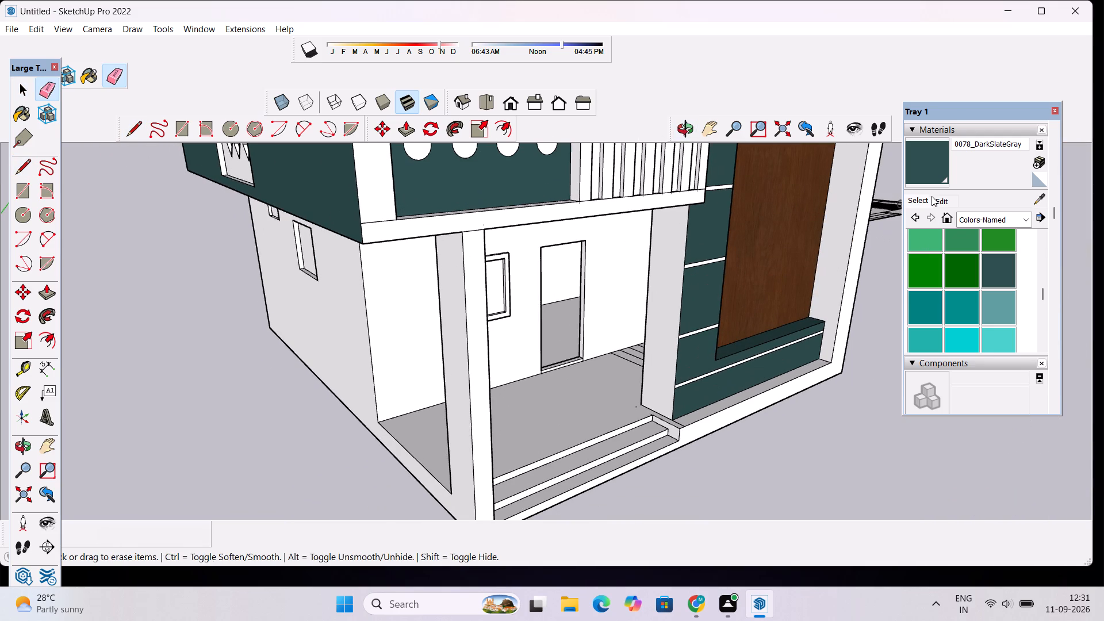
{"action": "left_click", "coordinate": [926, 158]}
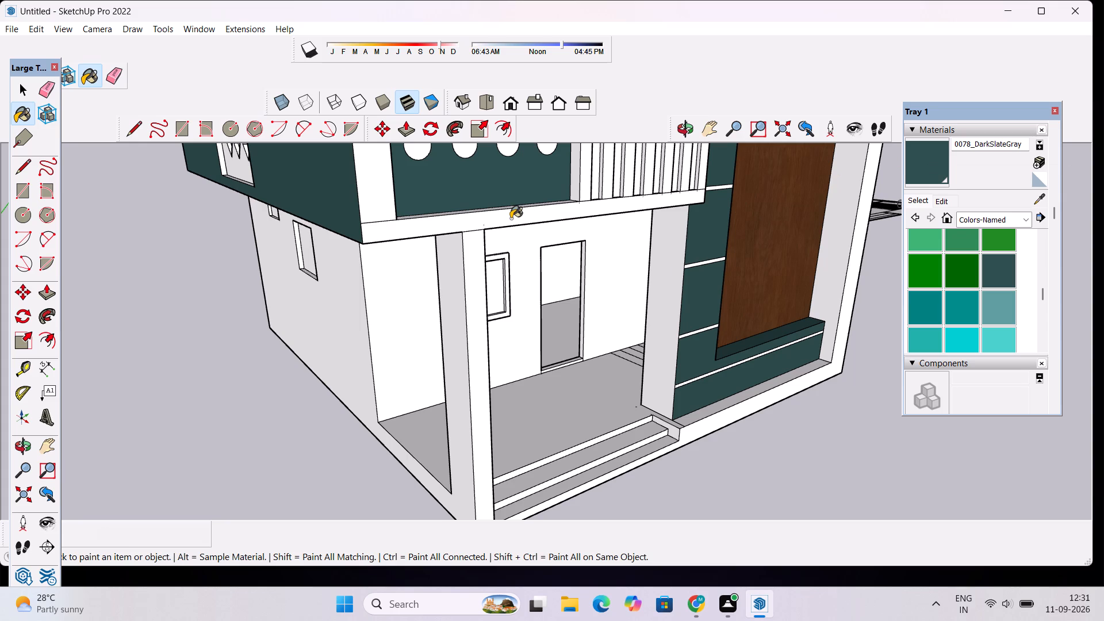
{"action": "scroll", "coordinate": [442, 198], "scroll_direction": "up", "scroll_amount": 2}
{"action": "left_click", "coordinate": [362, 196]}
{"action": "scroll", "coordinate": [426, 229], "scroll_direction": "down", "scroll_amount": 6}
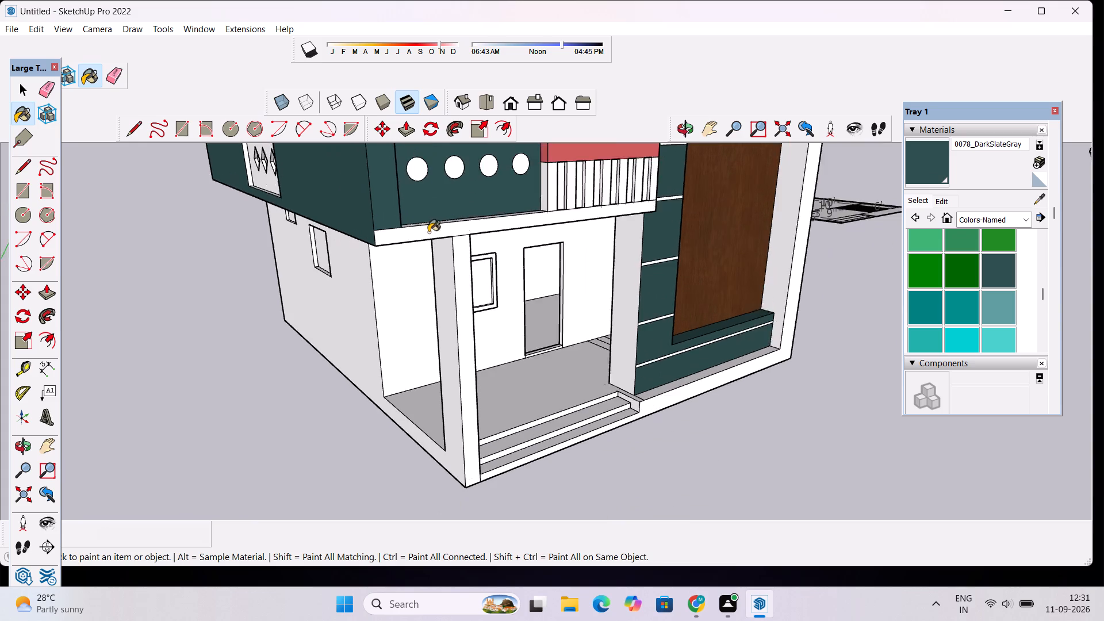
{"action": "scroll", "coordinate": [428, 232], "scroll_direction": "down", "scroll_amount": 3}
Paint the narrow return face between the parapet's corner strip and the recessed round-hole panel with 0078_DarkSlateGray.
{"action": "left_click", "coordinate": [688, 132]}
{"action": "left_click_drag", "start_coordinate": [731, 261], "coordinate": [601, 257]}
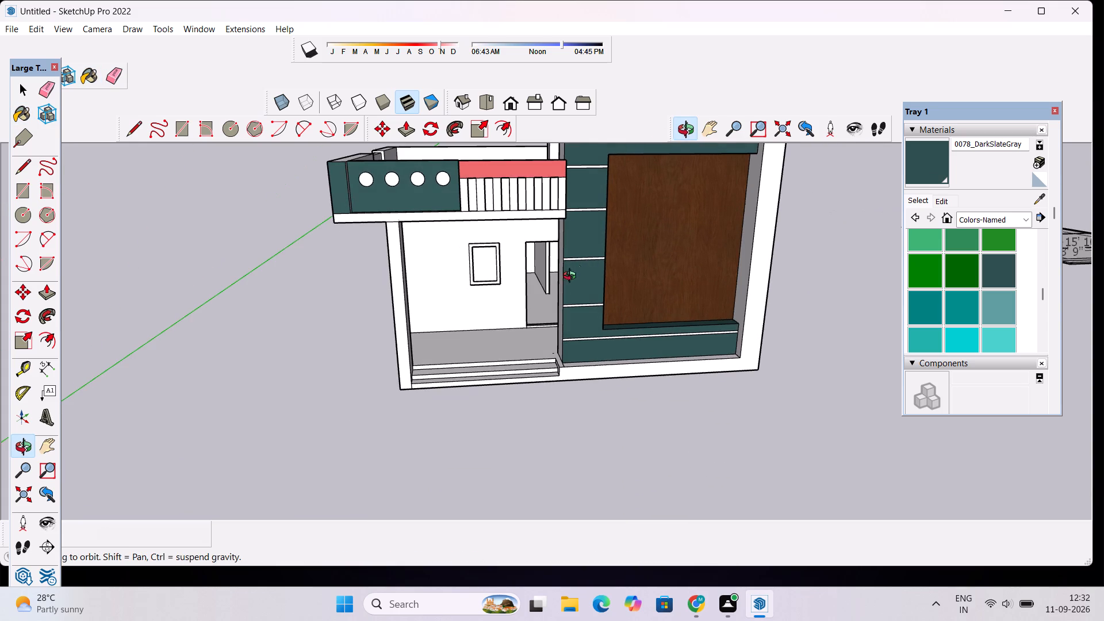
{"action": "scroll", "coordinate": [390, 220], "scroll_direction": "up", "scroll_amount": 6}
{"action": "scroll", "coordinate": [390, 220], "scroll_direction": "down", "scroll_amount": 5}
{"action": "left_click_drag", "start_coordinate": [442, 255], "coordinate": [358, 290]}
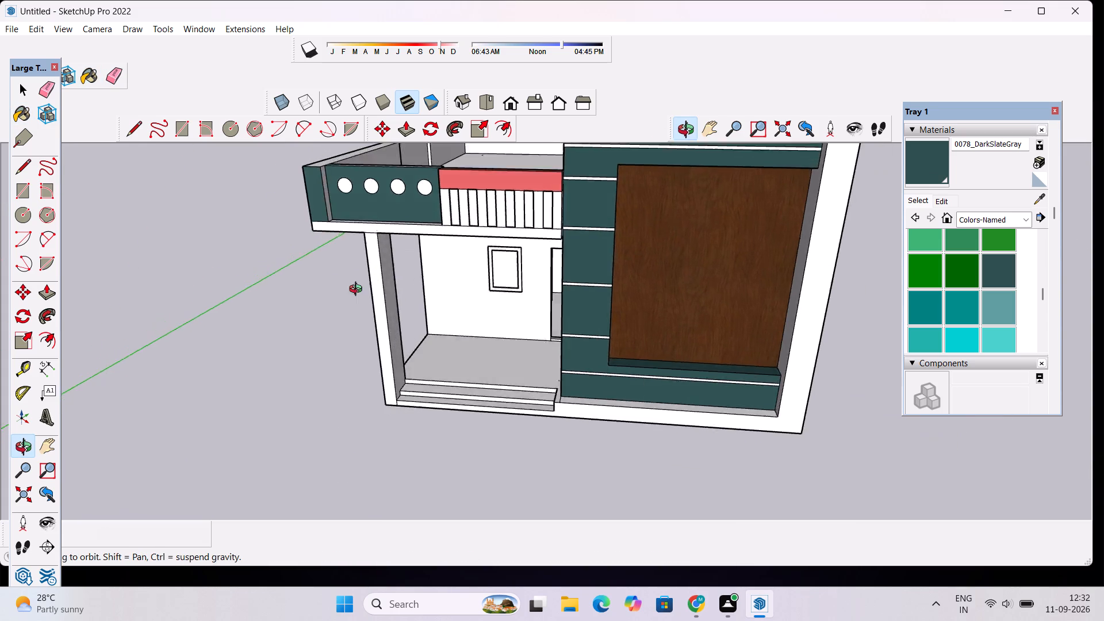
{"action": "left_click_drag", "start_coordinate": [358, 290], "coordinate": [265, 369]}
{"action": "scroll", "coordinate": [308, 208], "scroll_direction": "up", "scroll_amount": 5}
{"action": "scroll", "coordinate": [393, 232], "scroll_direction": "down", "scroll_amount": 5}
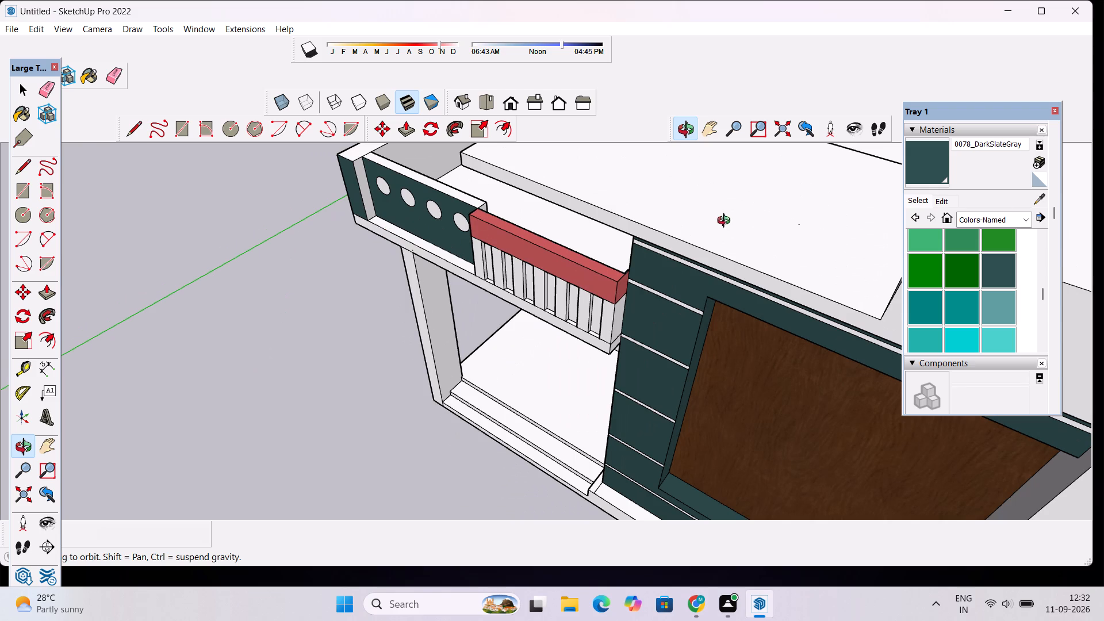
{"action": "left_click", "coordinate": [935, 167]}
{"action": "left_click", "coordinate": [360, 170]}
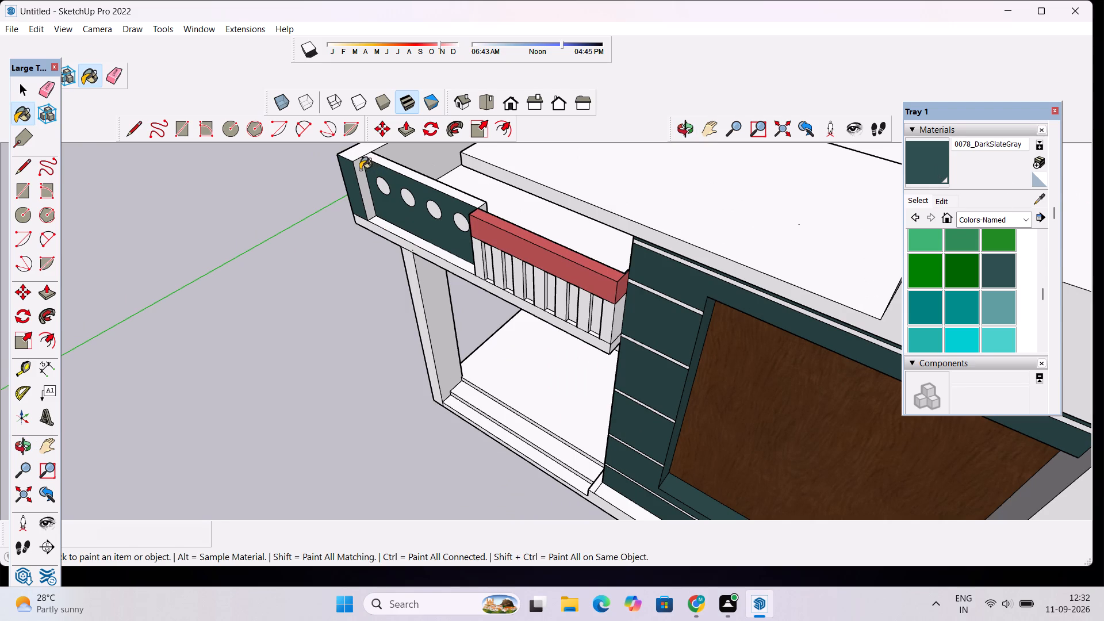
{"action": "left_click", "coordinate": [384, 224]}
Examine the front elevation with the painted balcony parapet from several distances.
{"action": "scroll", "coordinate": [450, 267], "scroll_direction": "down", "scroll_amount": 4}
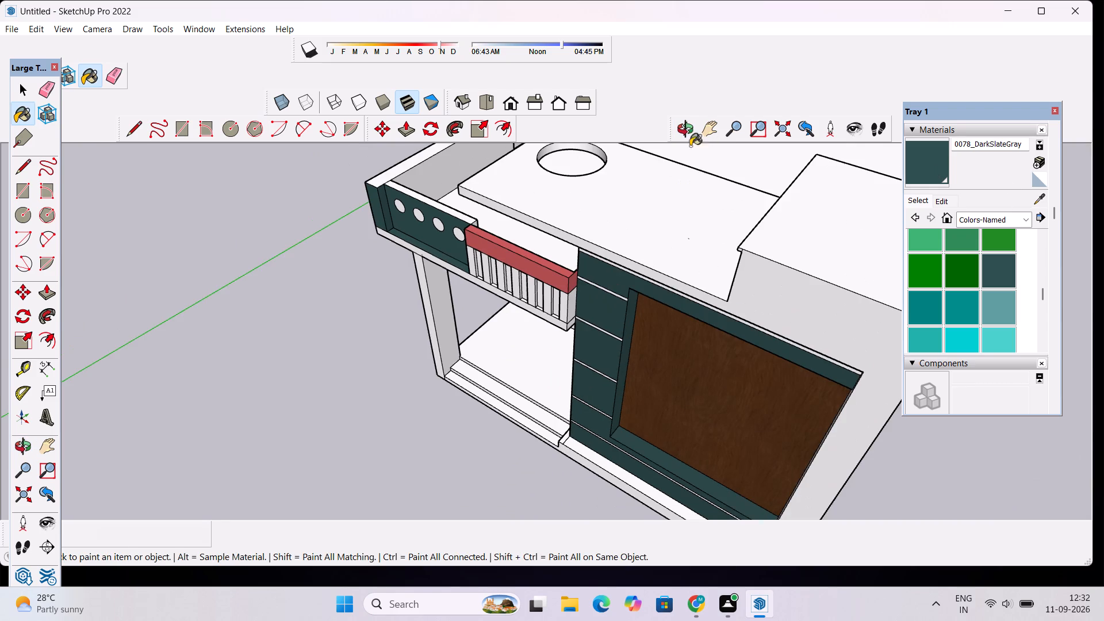
{"action": "left_click", "coordinate": [678, 131]}
{"action": "left_click_drag", "start_coordinate": [507, 297], "coordinate": [638, 144]}
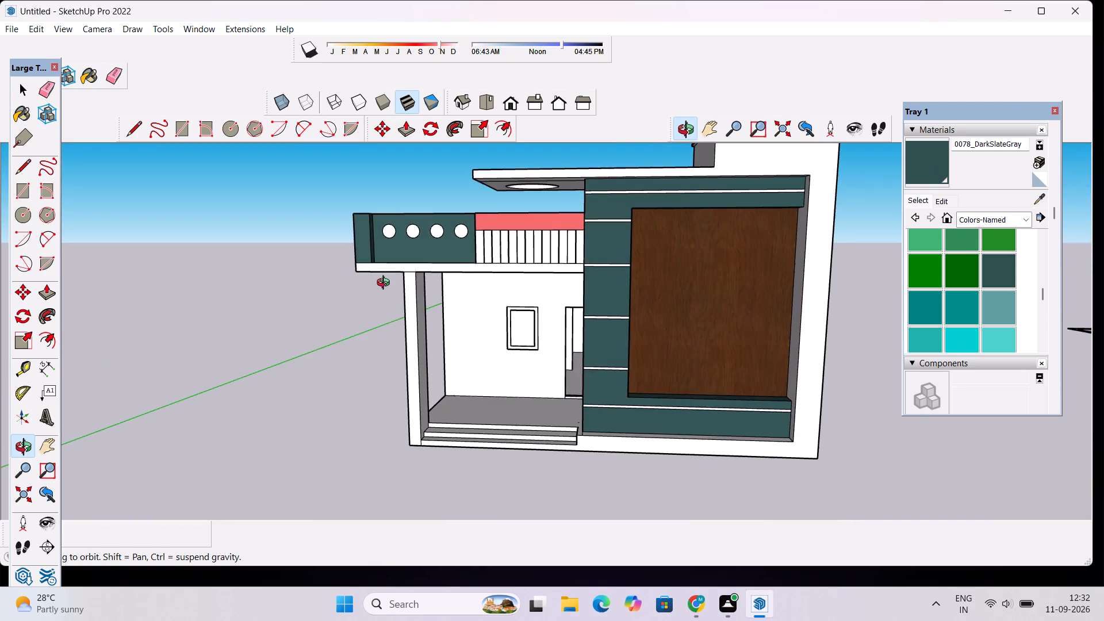
{"action": "scroll", "coordinate": [386, 282], "scroll_direction": "up", "scroll_amount": 5}
{"action": "scroll", "coordinate": [388, 277], "scroll_direction": "down", "scroll_amount": 8}
{"action": "scroll", "coordinate": [388, 277], "scroll_direction": "up", "scroll_amount": 2}
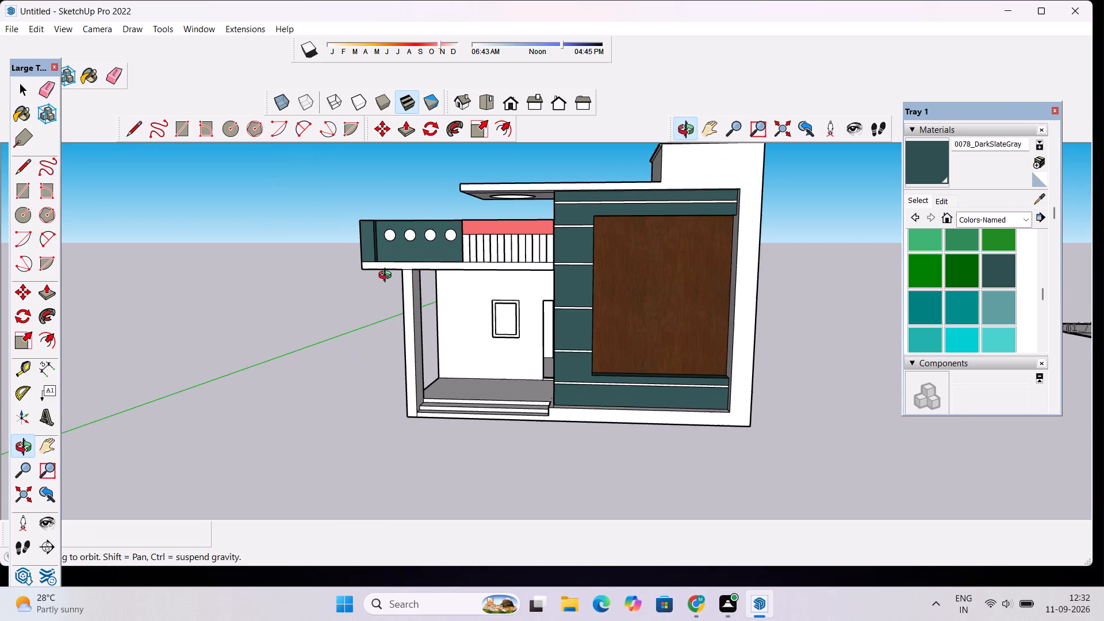
Examine the front elevation, porch ceiling and painted balcony parapet from below and from straight ahead.
{"action": "scroll", "coordinate": [388, 277], "scroll_direction": "down", "scroll_amount": 2}
{"action": "scroll", "coordinate": [390, 279], "scroll_direction": "up", "scroll_amount": 1}
{"action": "scroll", "coordinate": [440, 269], "scroll_direction": "down", "scroll_amount": 2}
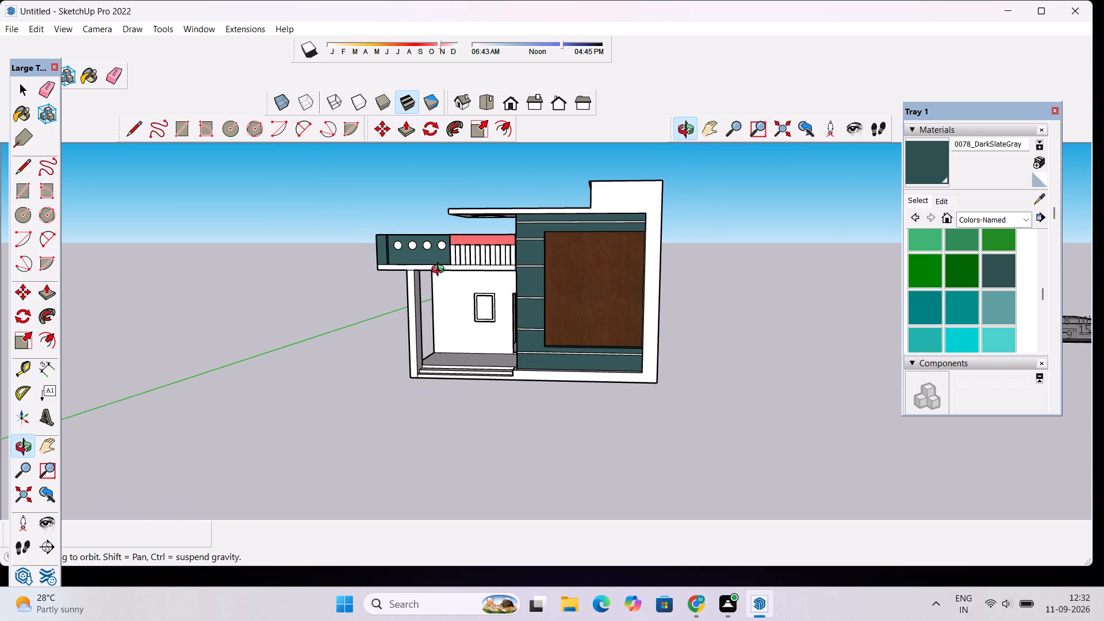
{"action": "left_click_drag", "start_coordinate": [434, 322], "coordinate": [465, 202]}
{"action": "scroll", "coordinate": [472, 223], "scroll_direction": "up", "scroll_amount": 5}
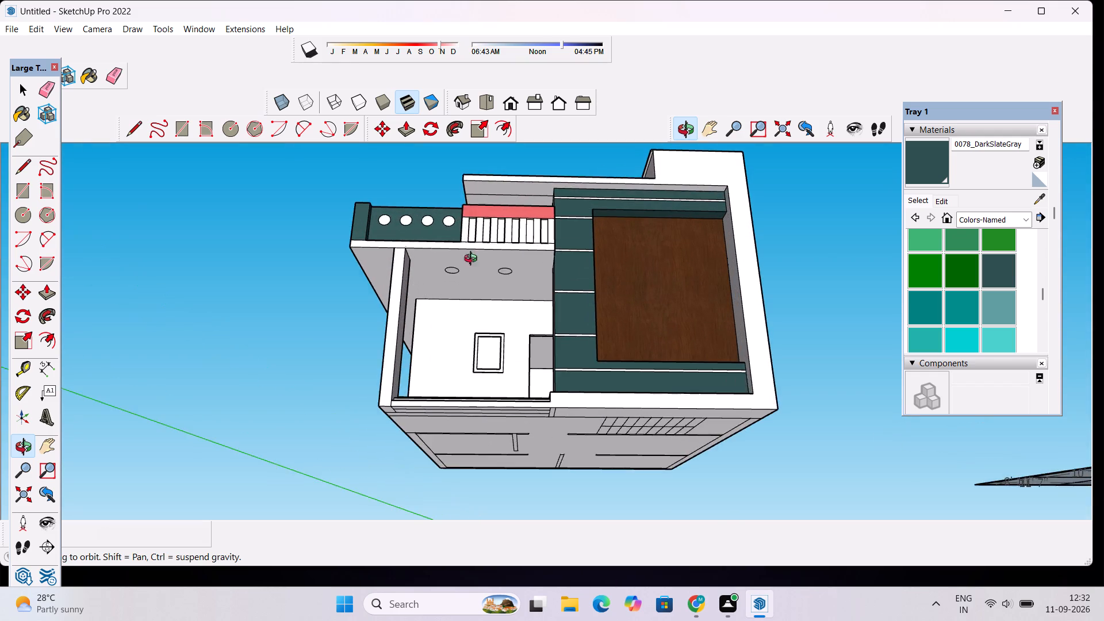
{"action": "scroll", "coordinate": [472, 283], "scroll_direction": "up", "scroll_amount": 3}
{"action": "left_click_drag", "start_coordinate": [478, 267], "coordinate": [483, 252]}
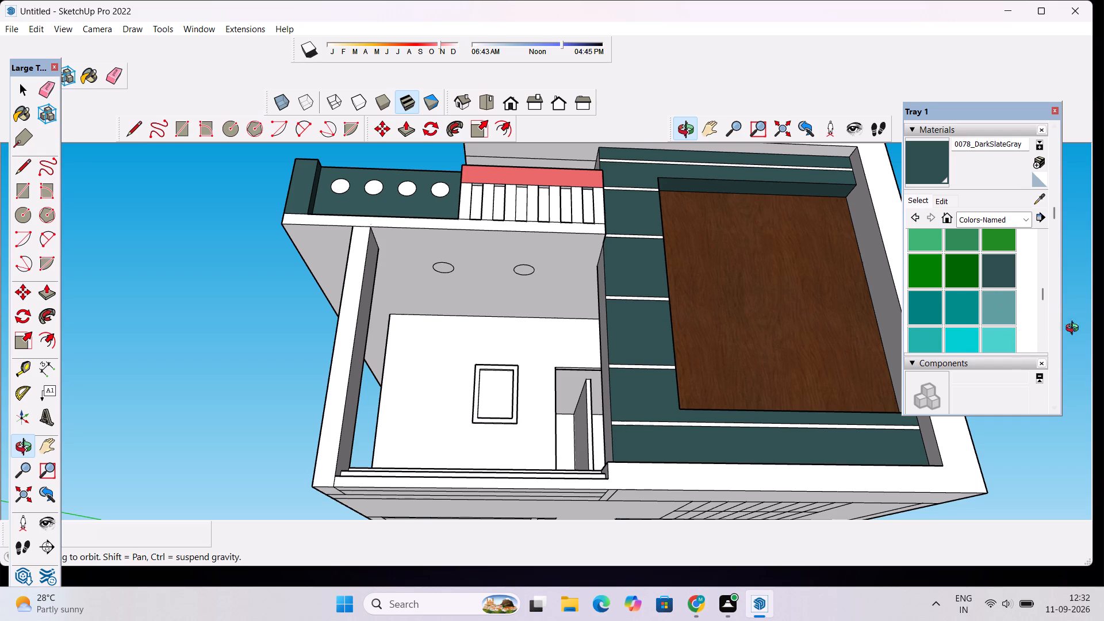
{"action": "scroll", "coordinate": [1090, 338], "scroll_direction": "down", "scroll_amount": 2}
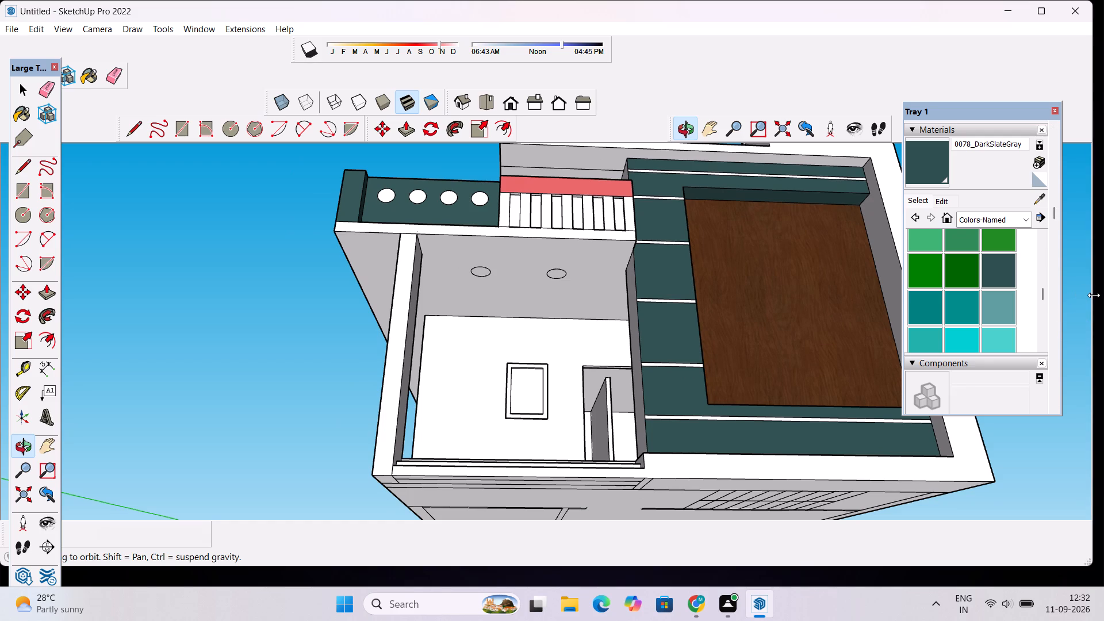
{"action": "scroll", "coordinate": [1094, 296], "scroll_direction": "up", "scroll_amount": 3}
{"action": "scroll", "coordinate": [1094, 296], "scroll_direction": "down", "scroll_amount": 1}
{"action": "scroll", "coordinate": [844, 274], "scroll_direction": "down", "scroll_amount": 3}
{"action": "scroll", "coordinate": [723, 227], "scroll_direction": "up", "scroll_amount": 1}
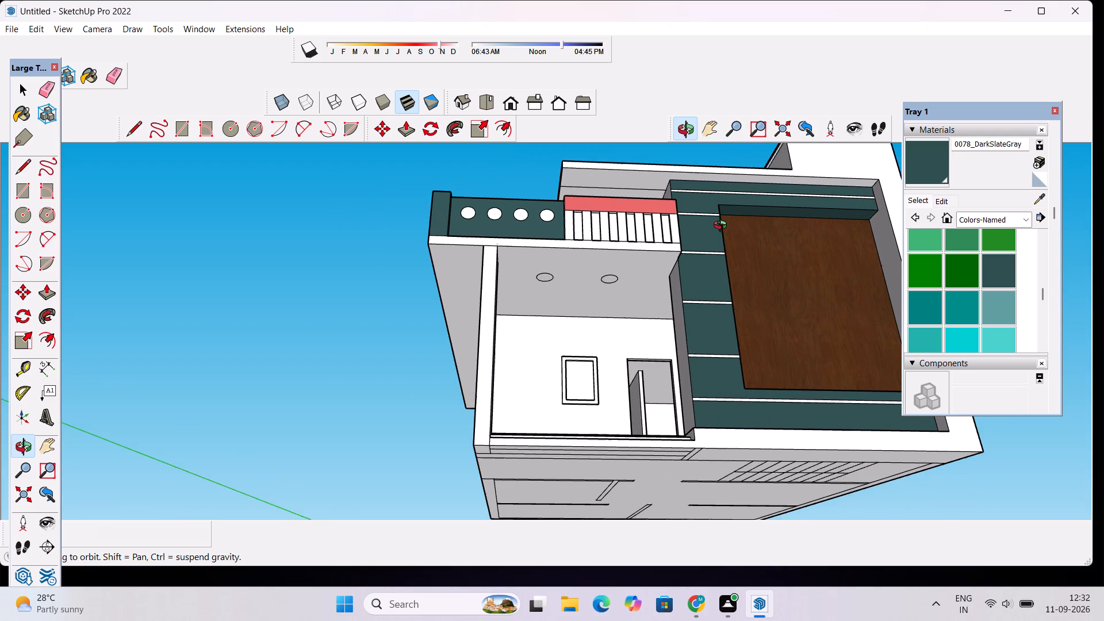
{"action": "left_click_drag", "start_coordinate": [723, 227], "coordinate": [704, 356]}
{"action": "scroll", "coordinate": [688, 294], "scroll_direction": "up", "scroll_amount": 3}
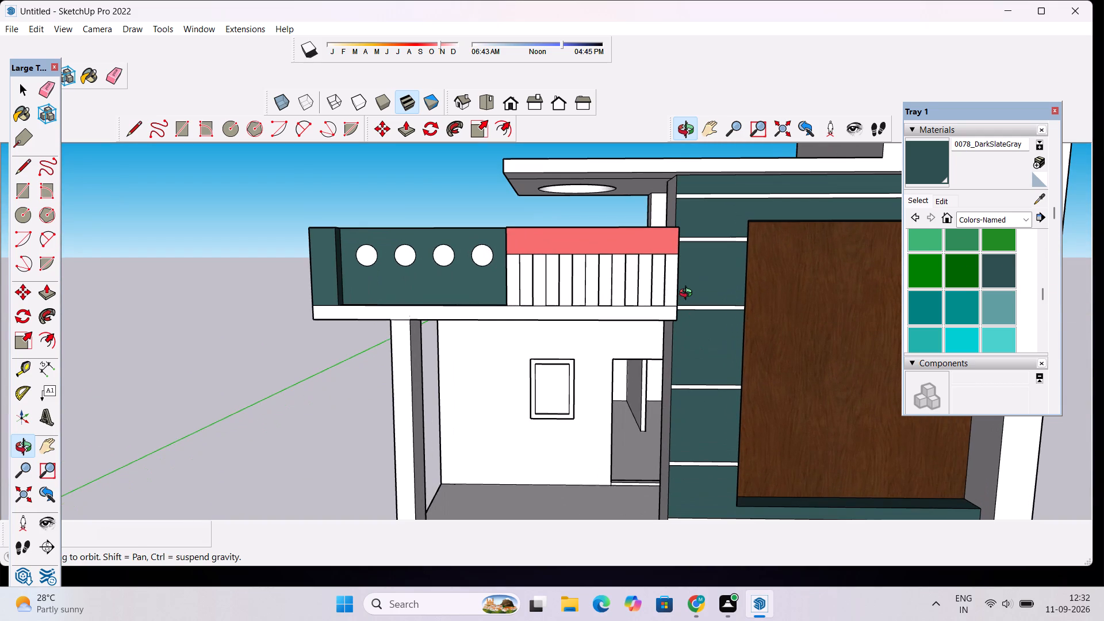
{"action": "scroll", "coordinate": [688, 290], "scroll_direction": "up", "scroll_amount": 2}
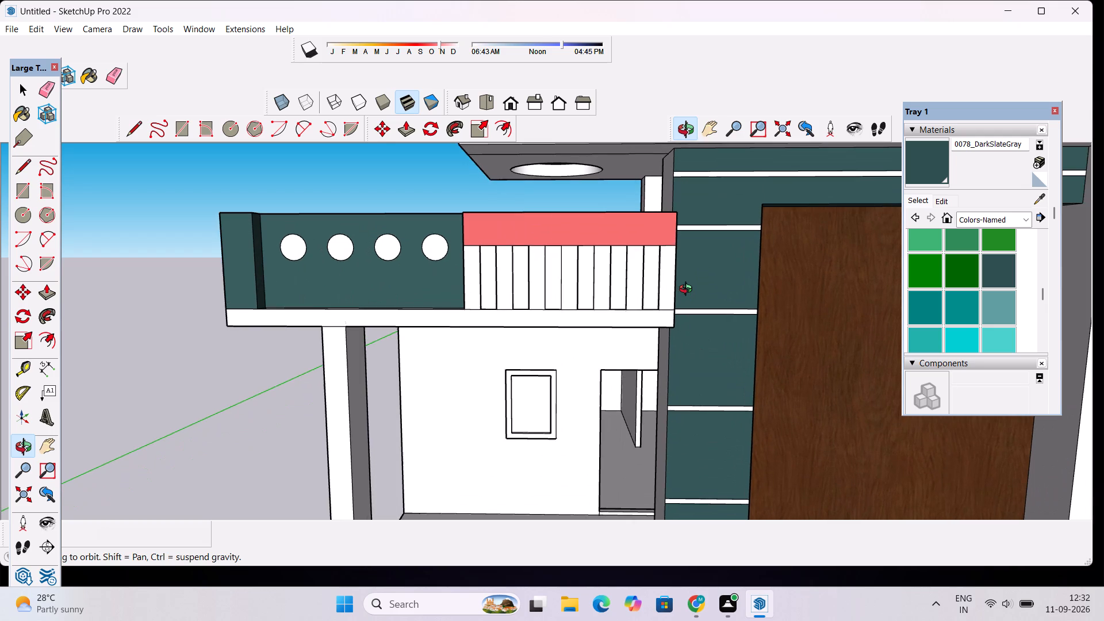
{"action": "scroll", "coordinate": [688, 290], "scroll_direction": "down", "scroll_amount": 3}
{"action": "scroll", "coordinate": [688, 290], "scroll_direction": "up", "scroll_amount": 3}
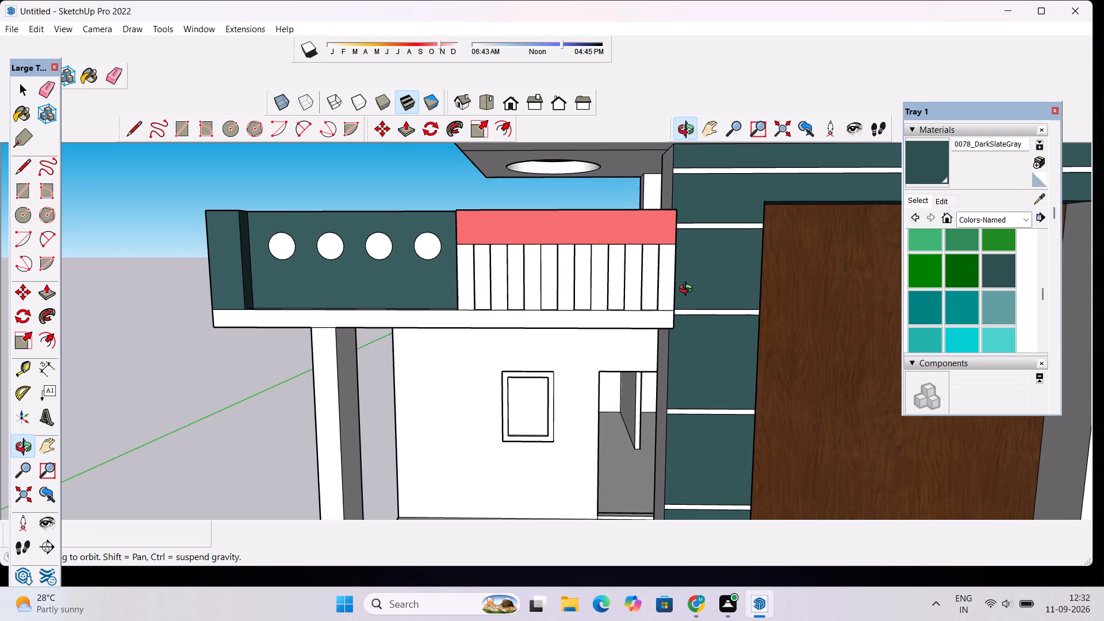
{"action": "scroll", "coordinate": [688, 290], "scroll_direction": "down", "scroll_amount": 2}
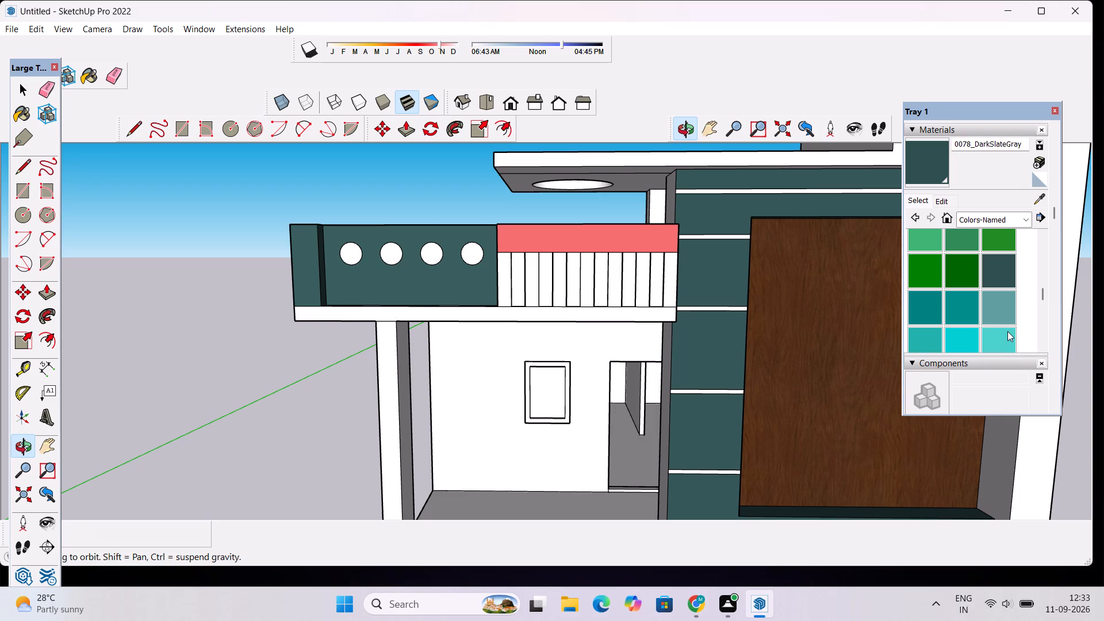
Look through the Colors-Named swatches and review the whole front elevation with the entrance porch.
{"action": "scroll", "coordinate": [1011, 324], "scroll_direction": "down", "scroll_amount": 5}
{"action": "scroll", "coordinate": [1021, 312], "scroll_direction": "up", "scroll_amount": 3}
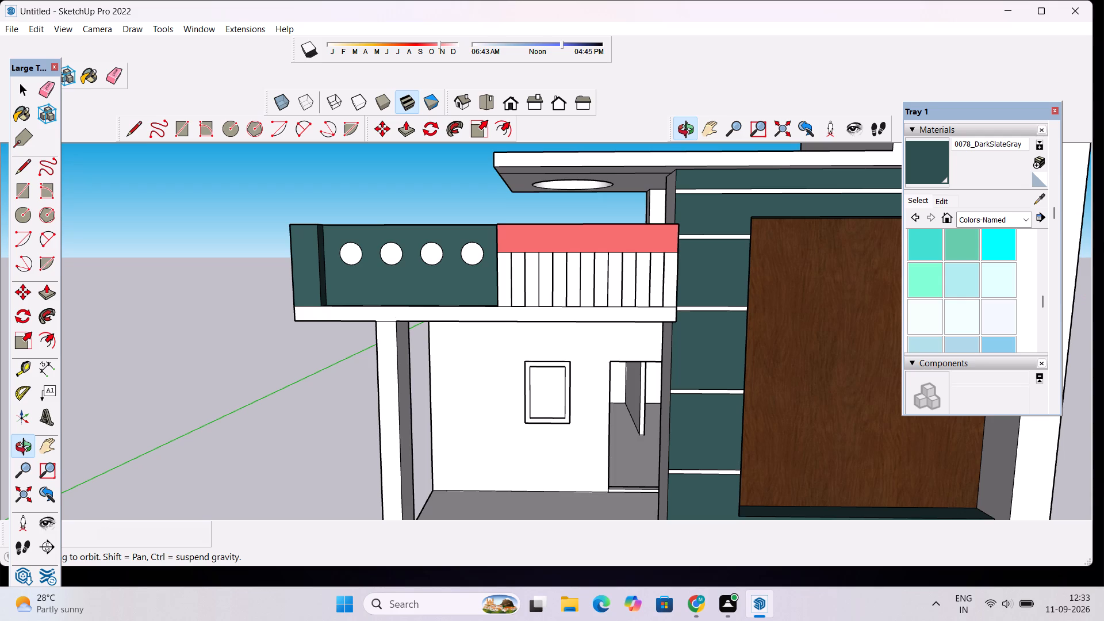
{"action": "scroll", "coordinate": [960, 298], "scroll_direction": "down", "scroll_amount": 1}
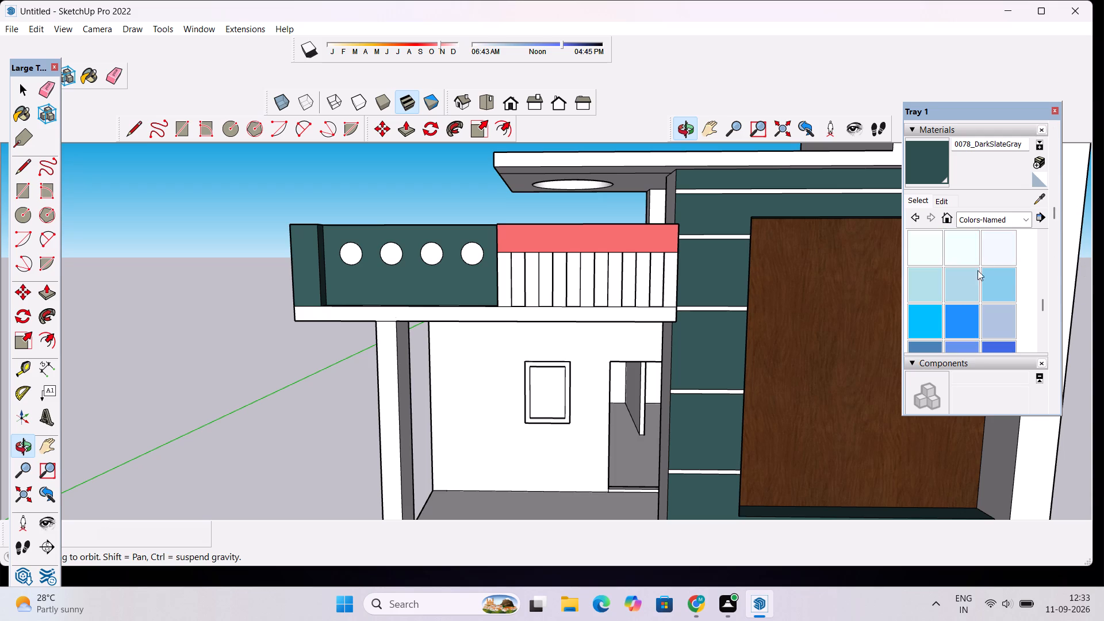
{"action": "scroll", "coordinate": [722, 355], "scroll_direction": "down", "scroll_amount": 7}
{"action": "left_click_drag", "start_coordinate": [675, 375], "coordinate": [685, 342]}
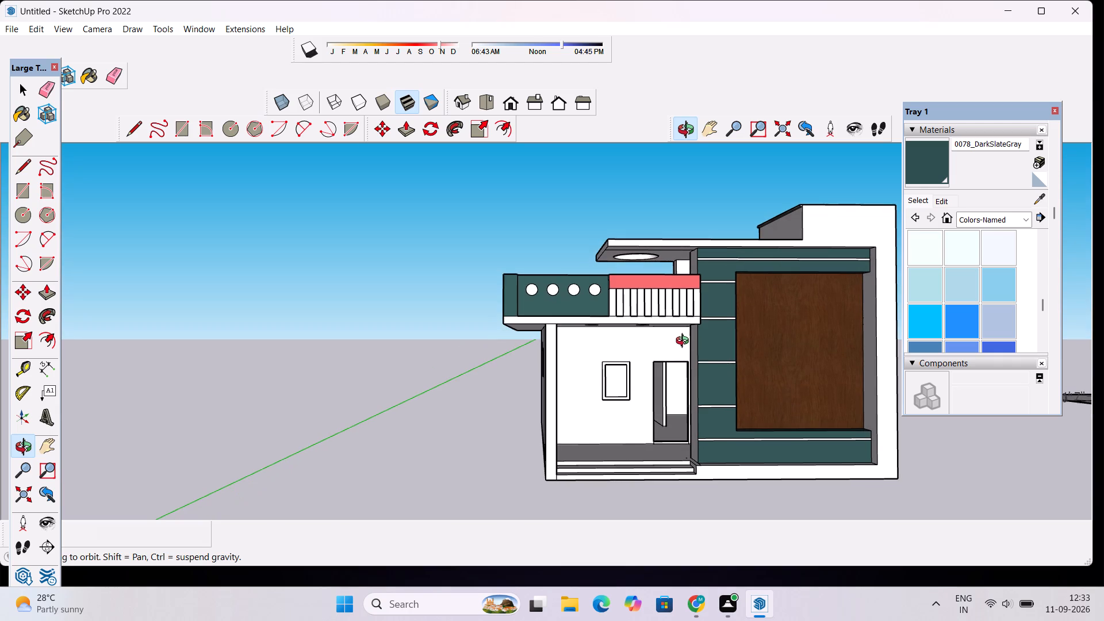
{"action": "scroll", "coordinate": [703, 355], "scroll_direction": "down", "scroll_amount": 5}
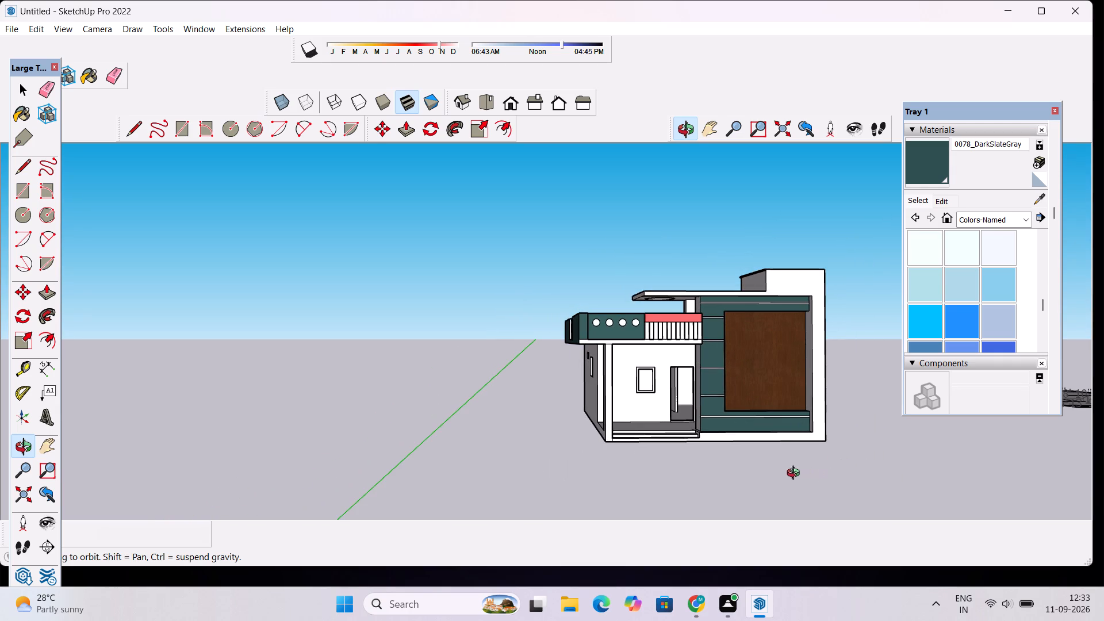
{"action": "scroll", "coordinate": [746, 412], "scroll_direction": "down", "scroll_amount": 1}
{"action": "scroll", "coordinate": [696, 436], "scroll_direction": "up", "scroll_amount": 8}
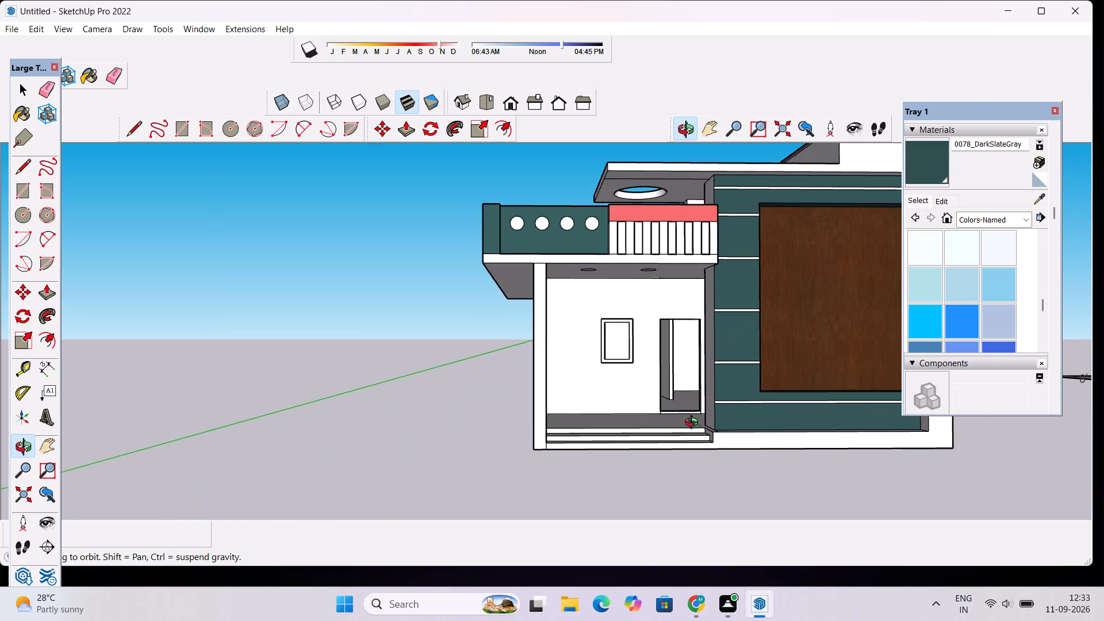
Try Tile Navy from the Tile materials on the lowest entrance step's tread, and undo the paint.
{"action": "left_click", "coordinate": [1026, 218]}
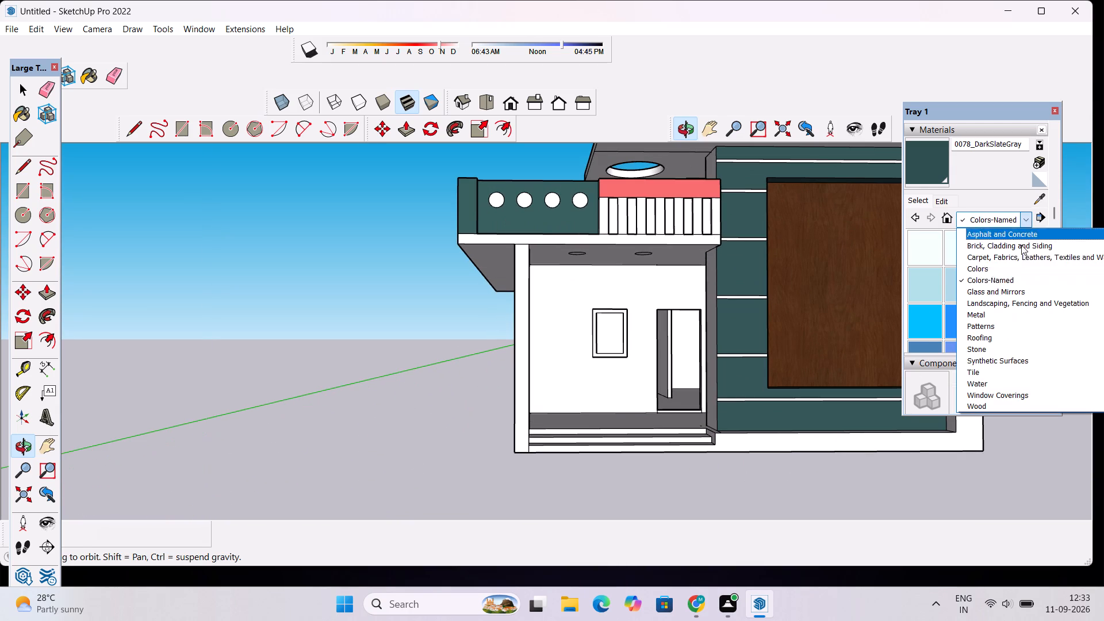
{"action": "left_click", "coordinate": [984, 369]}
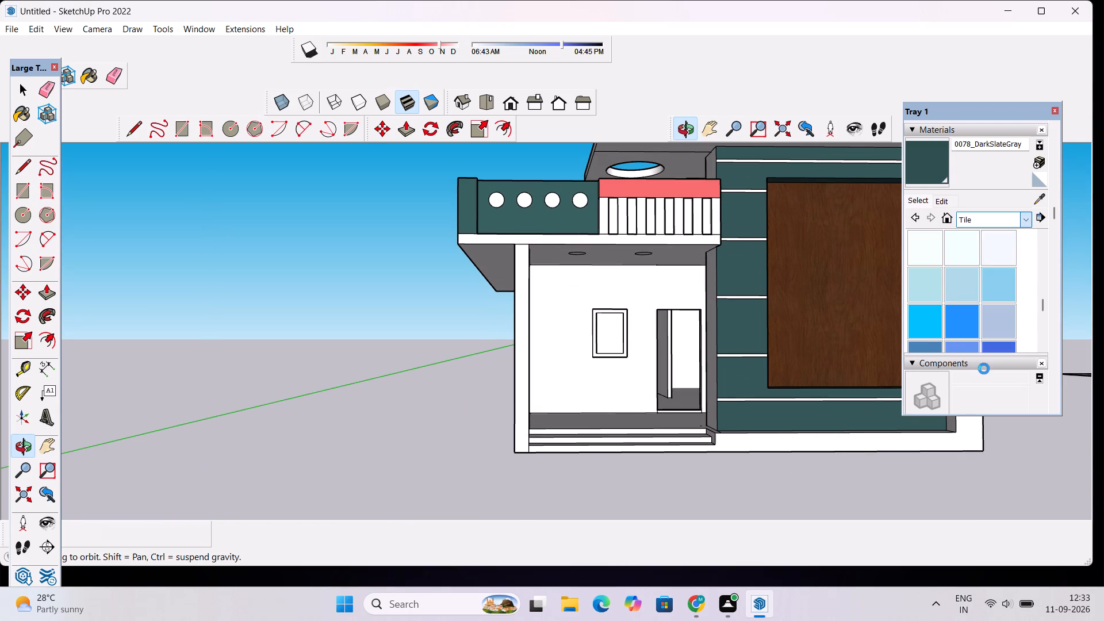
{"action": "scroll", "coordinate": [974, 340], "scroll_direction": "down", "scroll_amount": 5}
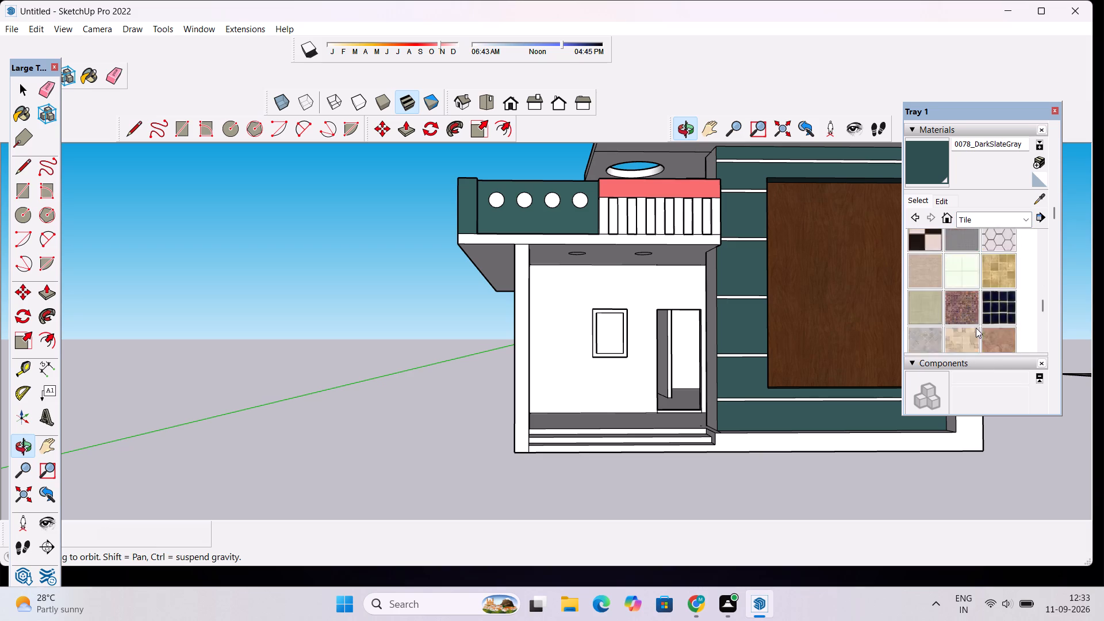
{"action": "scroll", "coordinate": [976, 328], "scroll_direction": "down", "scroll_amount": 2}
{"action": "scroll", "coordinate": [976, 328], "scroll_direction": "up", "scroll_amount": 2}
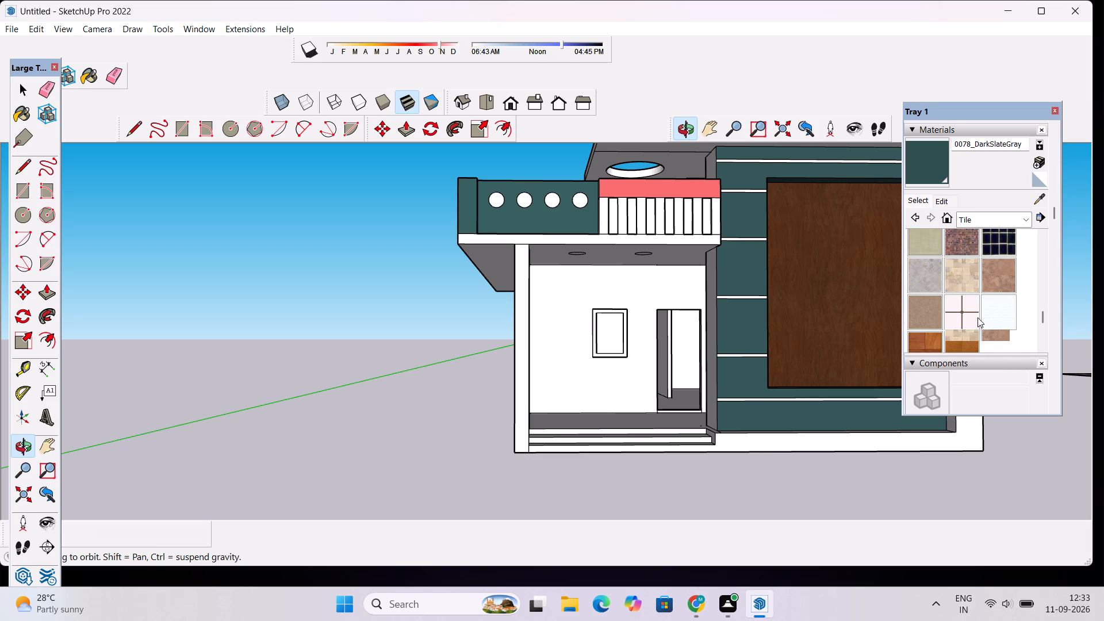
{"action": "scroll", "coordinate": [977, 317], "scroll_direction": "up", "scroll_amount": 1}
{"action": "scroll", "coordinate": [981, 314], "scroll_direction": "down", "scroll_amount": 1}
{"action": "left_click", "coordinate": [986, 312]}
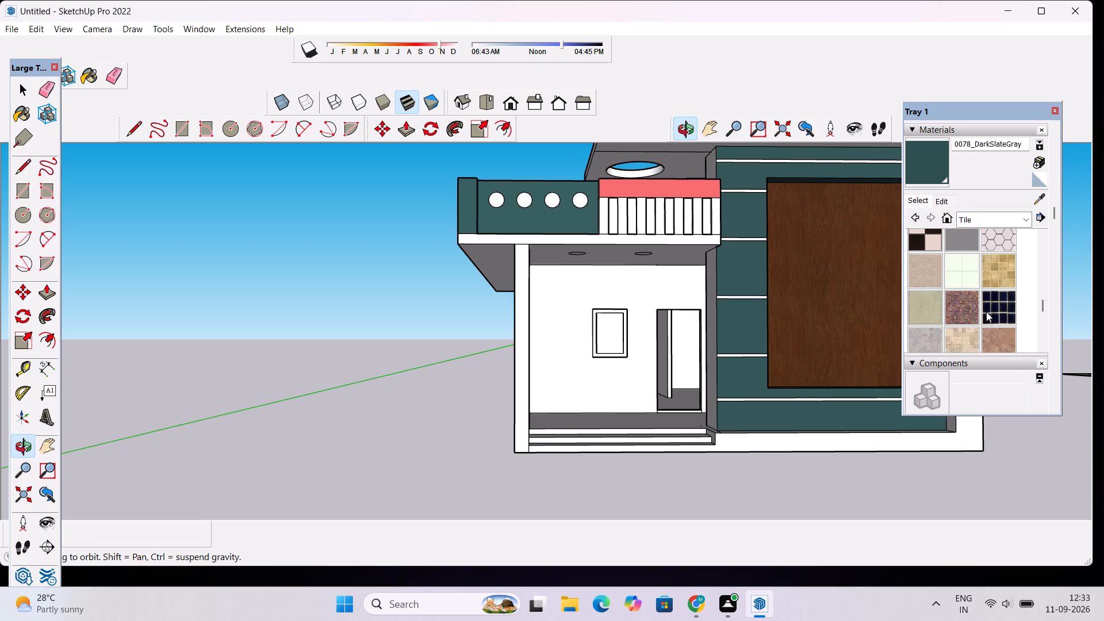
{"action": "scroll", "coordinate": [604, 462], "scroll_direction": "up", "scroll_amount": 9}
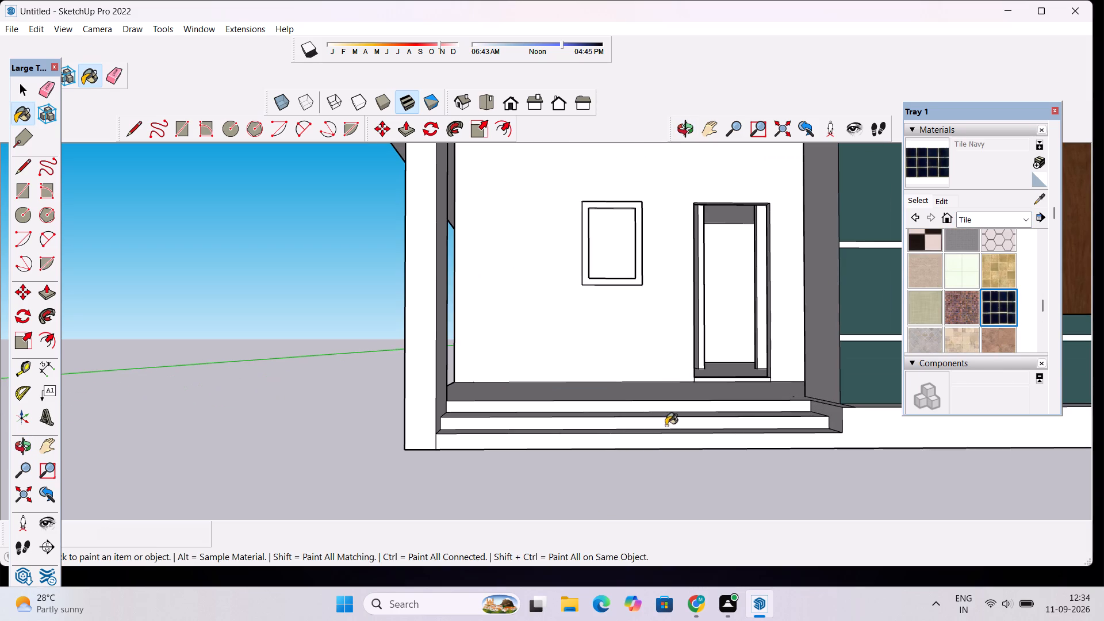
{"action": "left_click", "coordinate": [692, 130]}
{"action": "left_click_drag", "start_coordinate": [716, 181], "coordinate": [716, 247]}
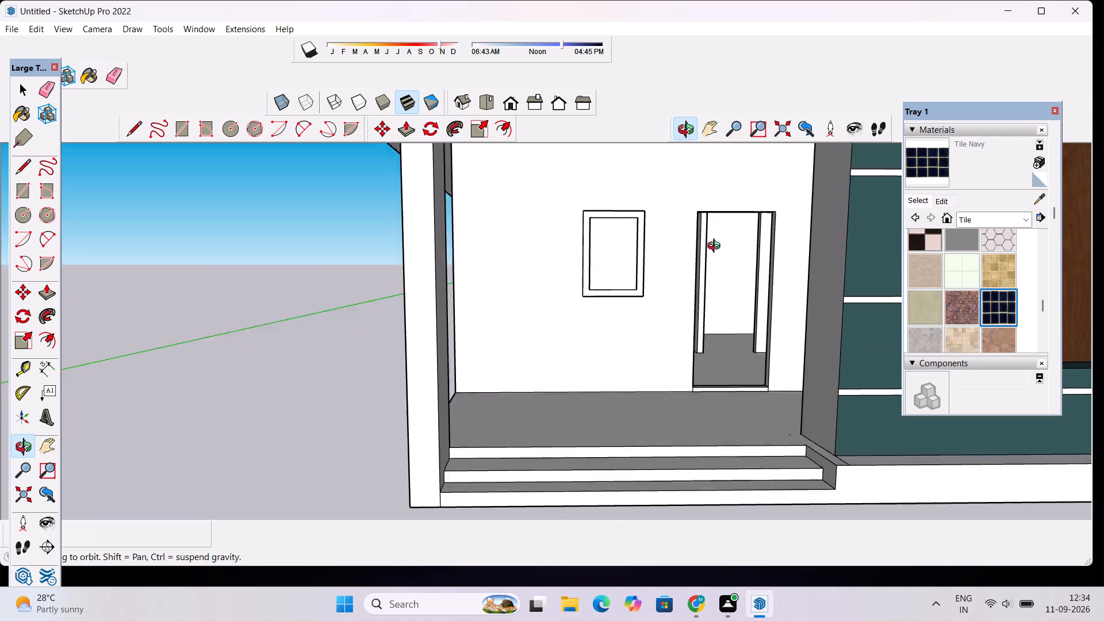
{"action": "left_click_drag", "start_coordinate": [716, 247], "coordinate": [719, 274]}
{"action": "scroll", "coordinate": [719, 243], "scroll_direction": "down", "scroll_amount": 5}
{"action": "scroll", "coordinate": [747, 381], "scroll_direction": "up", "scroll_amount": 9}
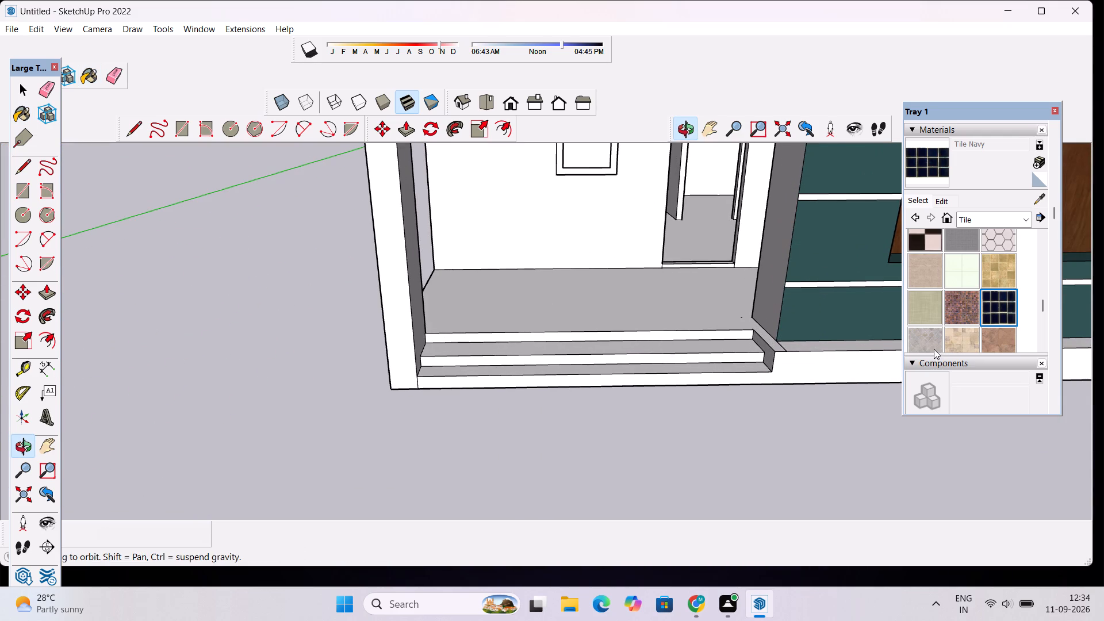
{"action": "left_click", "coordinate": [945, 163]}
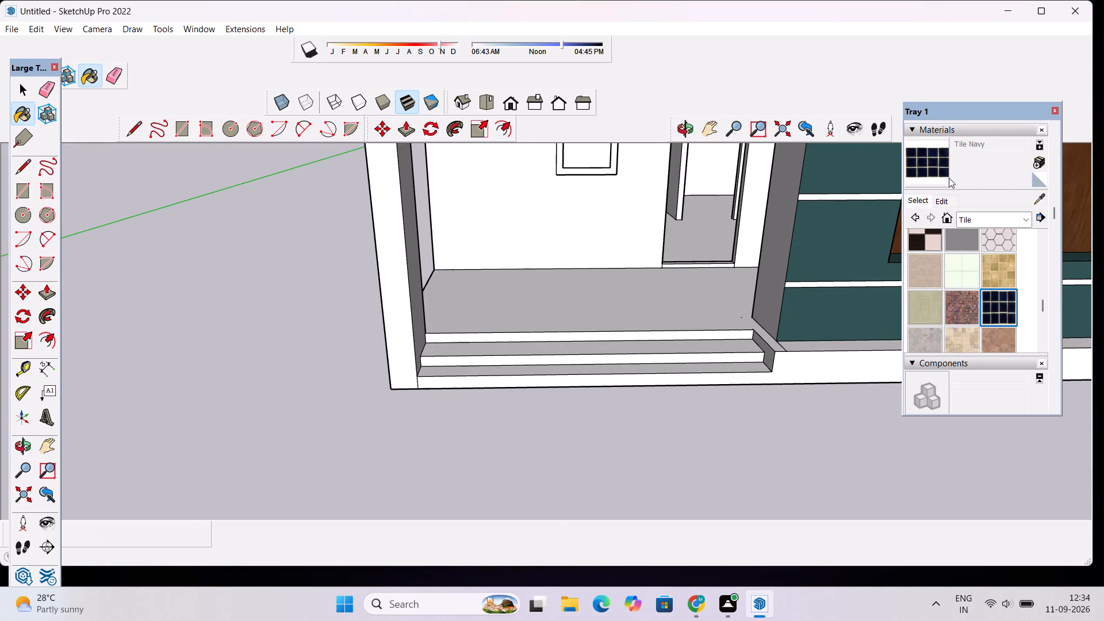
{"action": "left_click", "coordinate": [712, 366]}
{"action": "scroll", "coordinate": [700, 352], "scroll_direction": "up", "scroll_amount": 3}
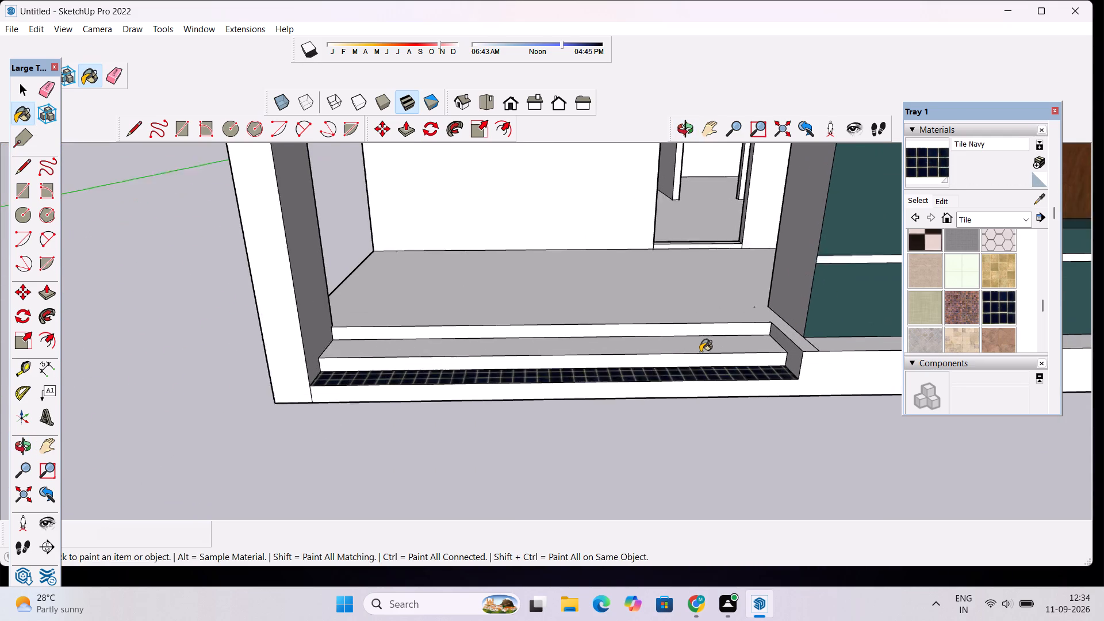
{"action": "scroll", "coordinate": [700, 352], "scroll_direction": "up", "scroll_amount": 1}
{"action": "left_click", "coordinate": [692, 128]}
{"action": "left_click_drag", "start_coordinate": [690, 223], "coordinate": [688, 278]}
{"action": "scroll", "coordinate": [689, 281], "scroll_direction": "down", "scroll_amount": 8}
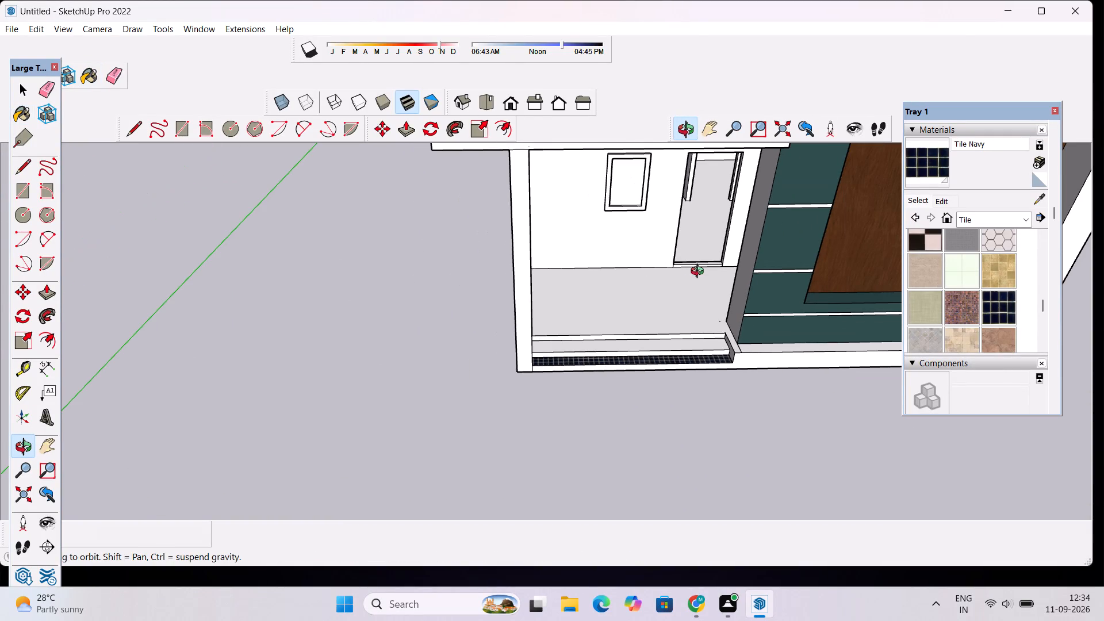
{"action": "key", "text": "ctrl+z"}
Paint the entrance steps' two treads and the riser between them with Stone Marble from the Stone materials.
{"action": "left_click", "coordinate": [1028, 213]}
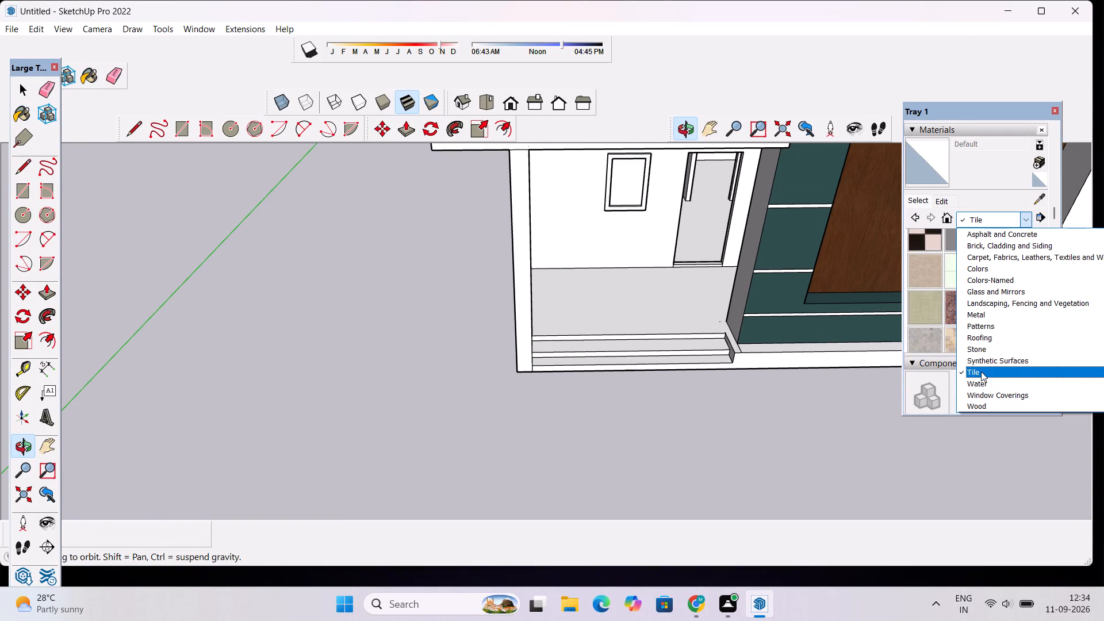
{"action": "left_click", "coordinate": [980, 349]}
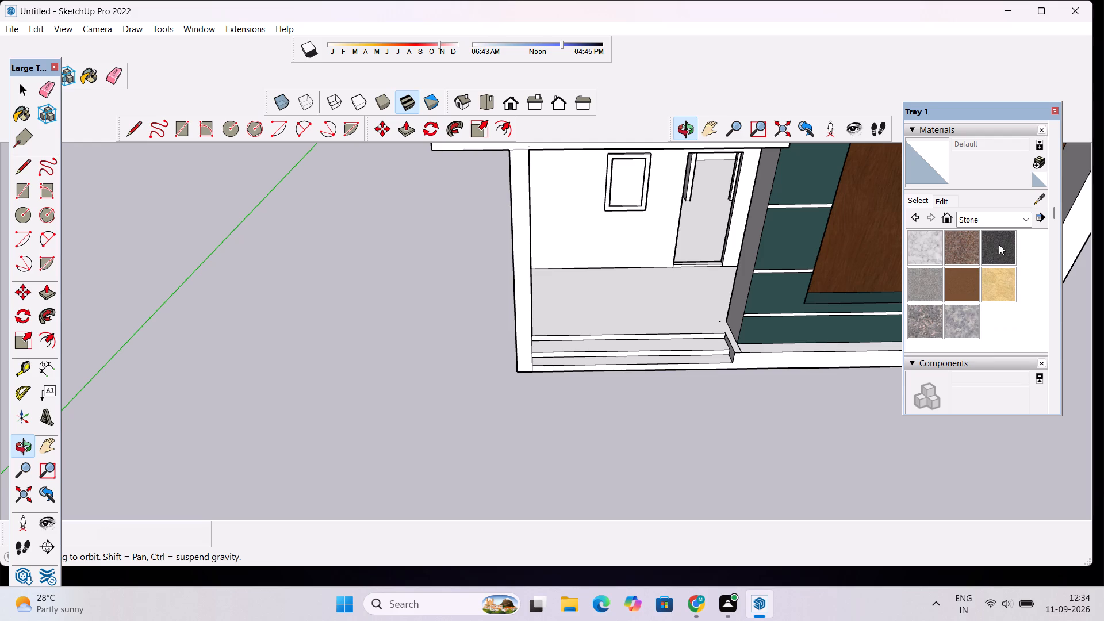
{"action": "left_click", "coordinate": [925, 327]}
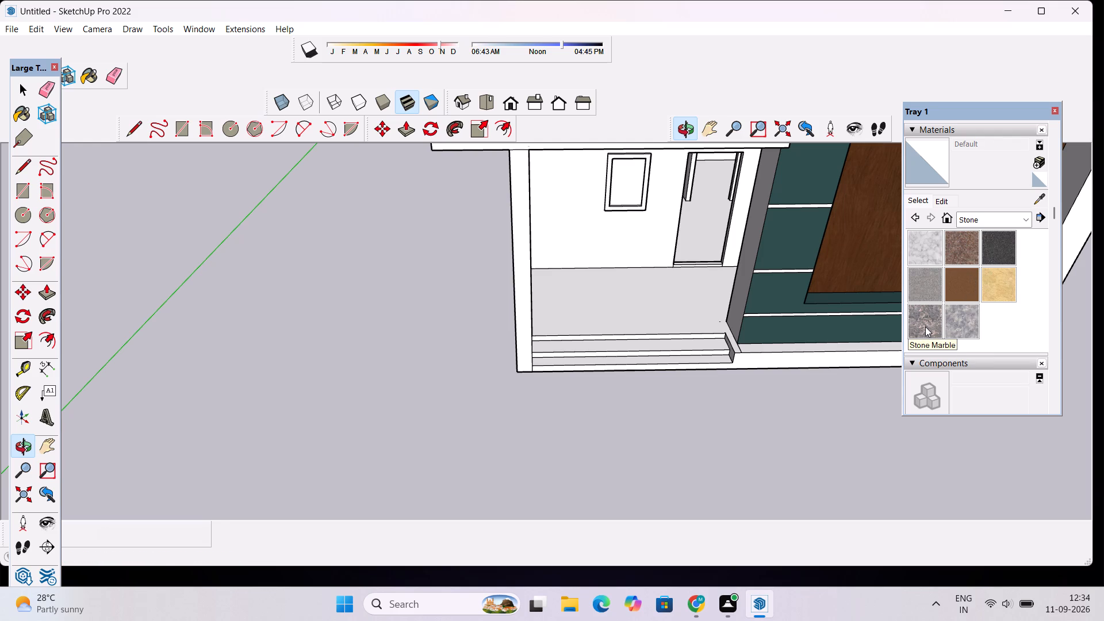
{"action": "scroll", "coordinate": [627, 377], "scroll_direction": "up", "scroll_amount": 9}
{"action": "left_click", "coordinate": [654, 335]}
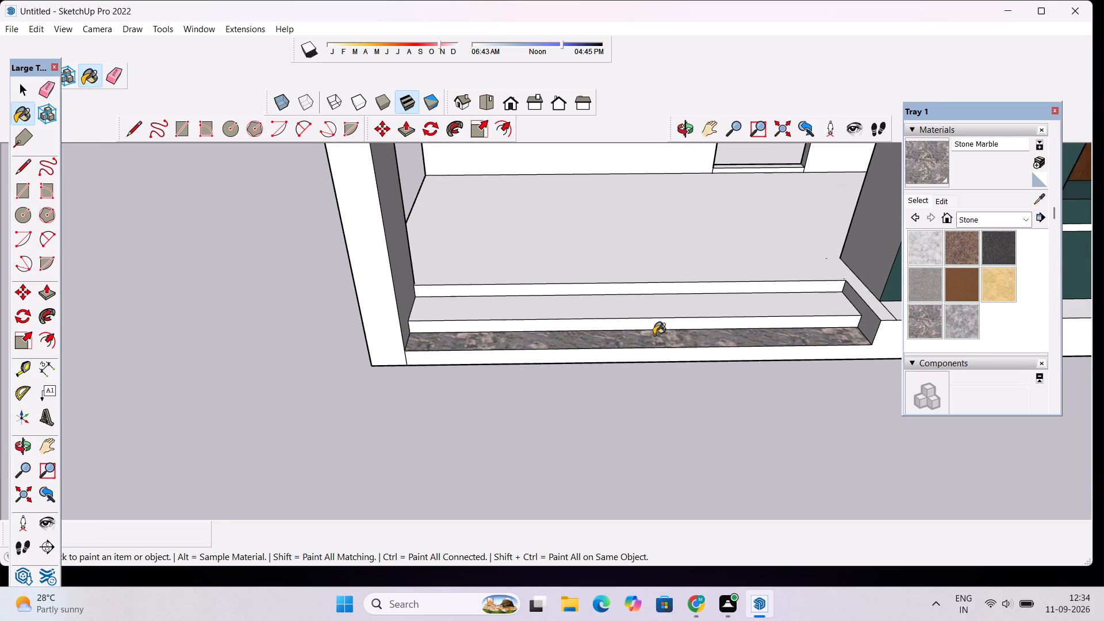
{"action": "left_click", "coordinate": [660, 311]}
{"action": "left_click", "coordinate": [664, 321]}
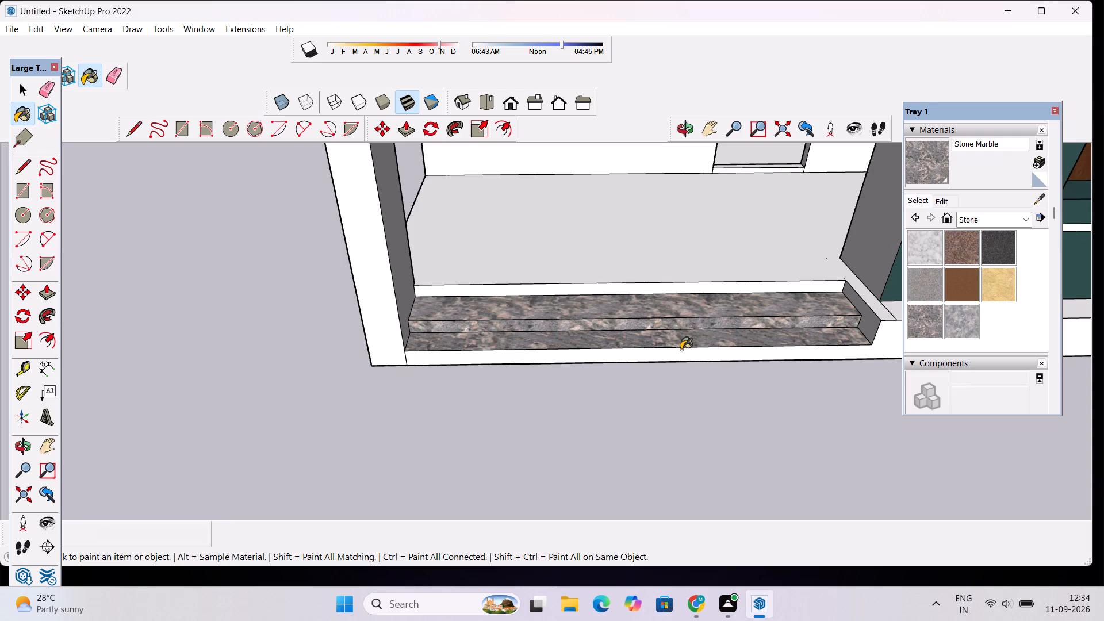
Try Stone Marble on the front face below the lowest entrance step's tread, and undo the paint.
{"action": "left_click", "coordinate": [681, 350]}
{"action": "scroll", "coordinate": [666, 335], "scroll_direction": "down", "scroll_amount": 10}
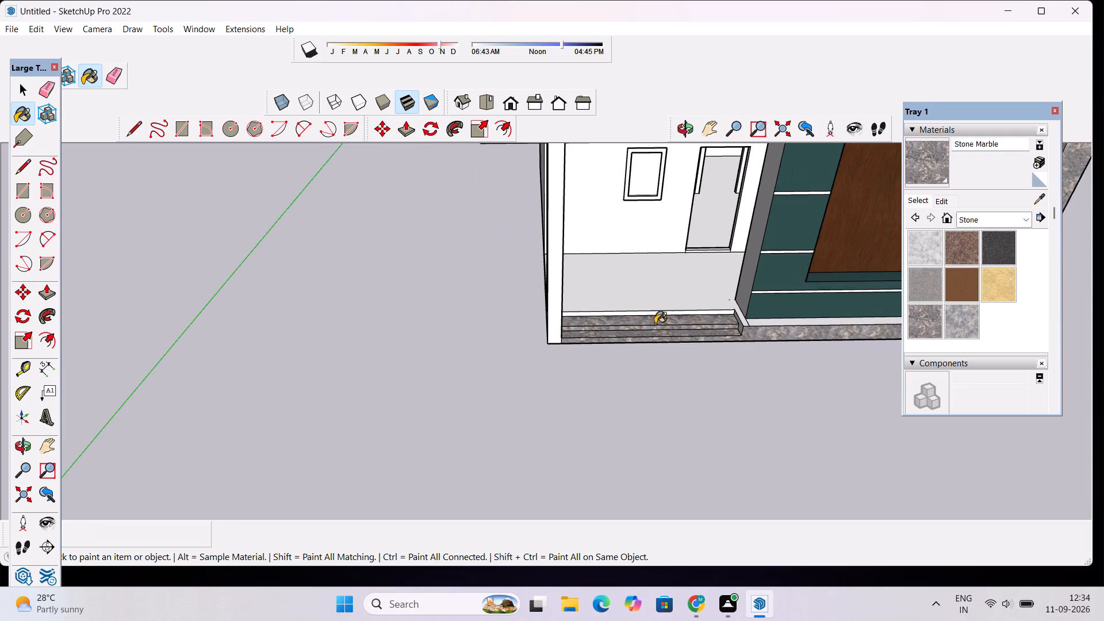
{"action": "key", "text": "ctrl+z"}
Paint the top riser below the porch floor and the side face at the steps' facade end with Stone Marble.
{"action": "scroll", "coordinate": [681, 298], "scroll_direction": "up", "scroll_amount": 4}
{"action": "left_click", "coordinate": [692, 321]}
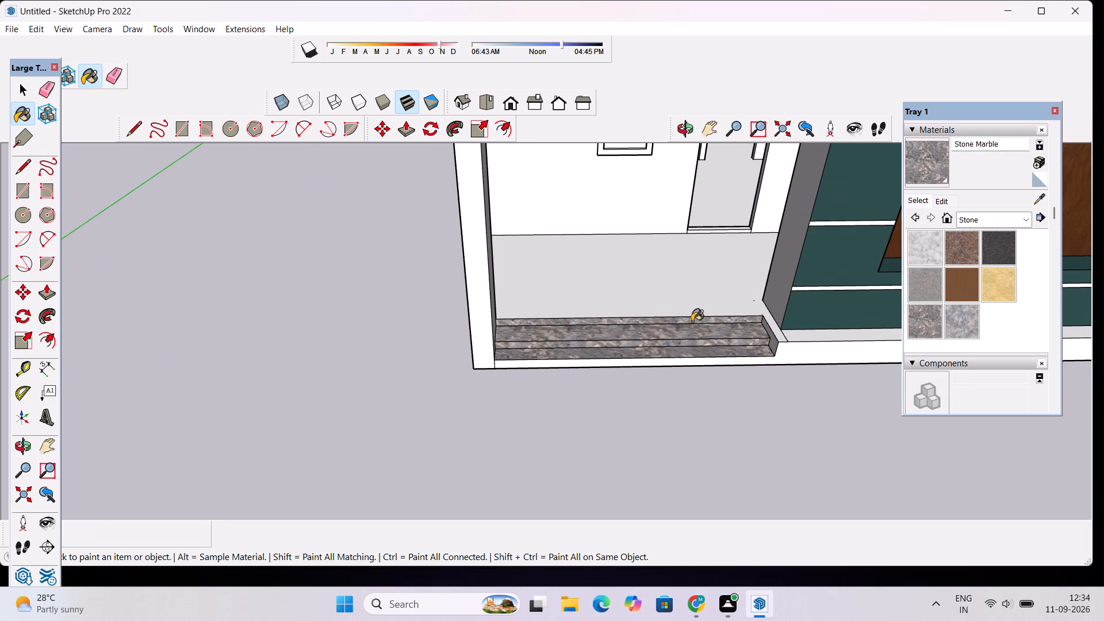
{"action": "scroll", "coordinate": [691, 320], "scroll_direction": "down", "scroll_amount": 3}
{"action": "scroll", "coordinate": [677, 332], "scroll_direction": "up", "scroll_amount": 4}
{"action": "scroll", "coordinate": [772, 352], "scroll_direction": "up", "scroll_amount": 4}
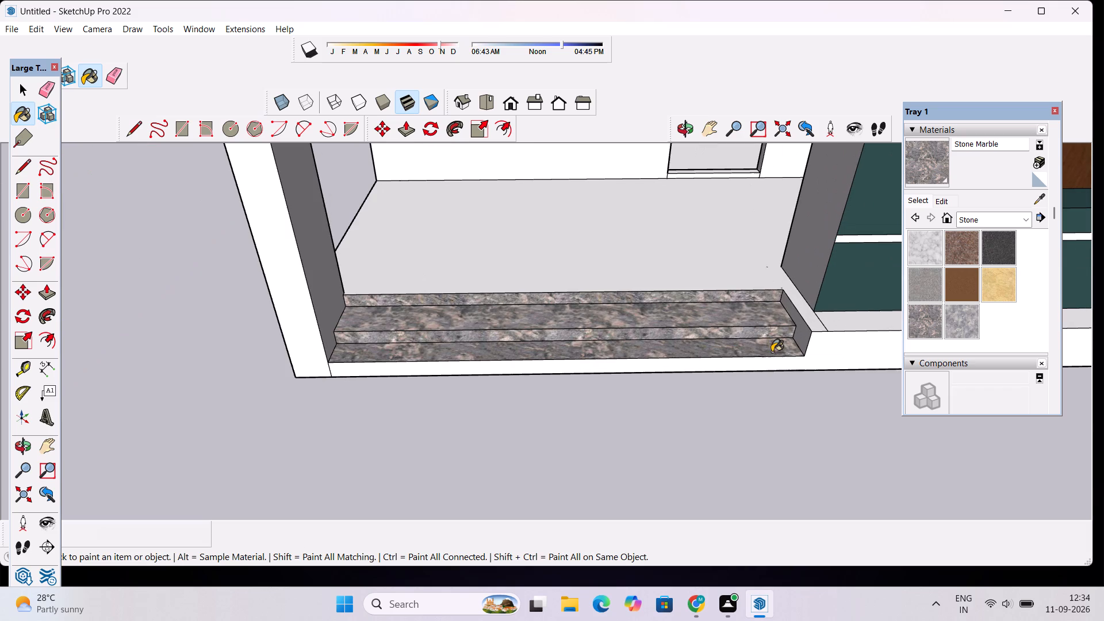
{"action": "left_click", "coordinate": [806, 329]}
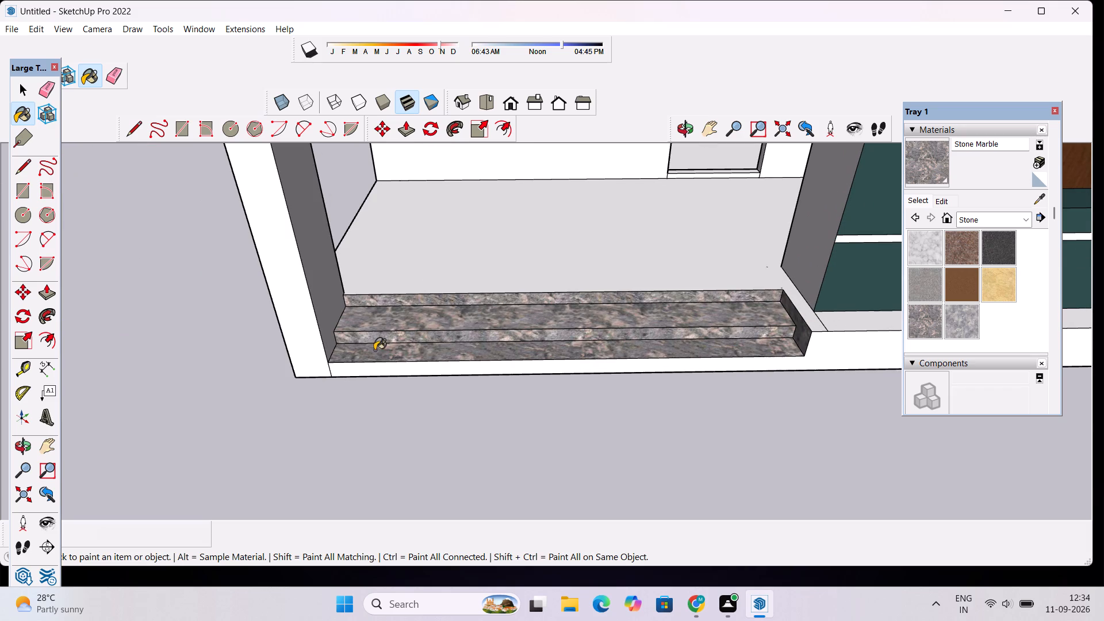
Paint the porch floor above the entrance steps with Stone Vein Gray from the Stone materials.
{"action": "scroll", "coordinate": [348, 335], "scroll_direction": "down", "scroll_amount": 13}
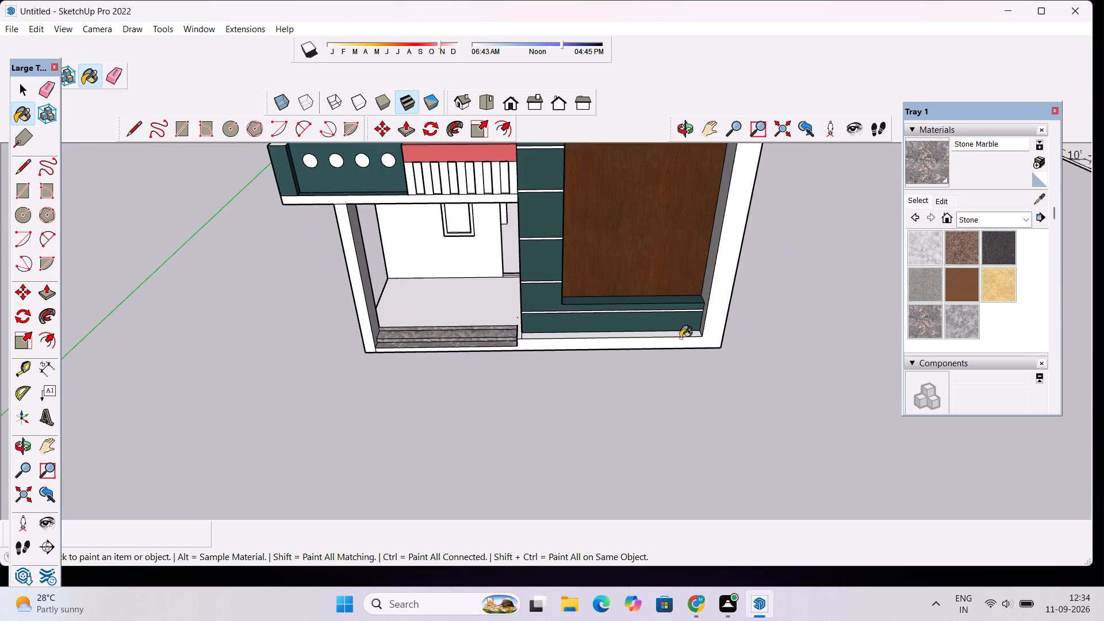
{"action": "scroll", "coordinate": [761, 333], "scroll_direction": "down", "scroll_amount": 1}
{"action": "left_click", "coordinate": [925, 254]}
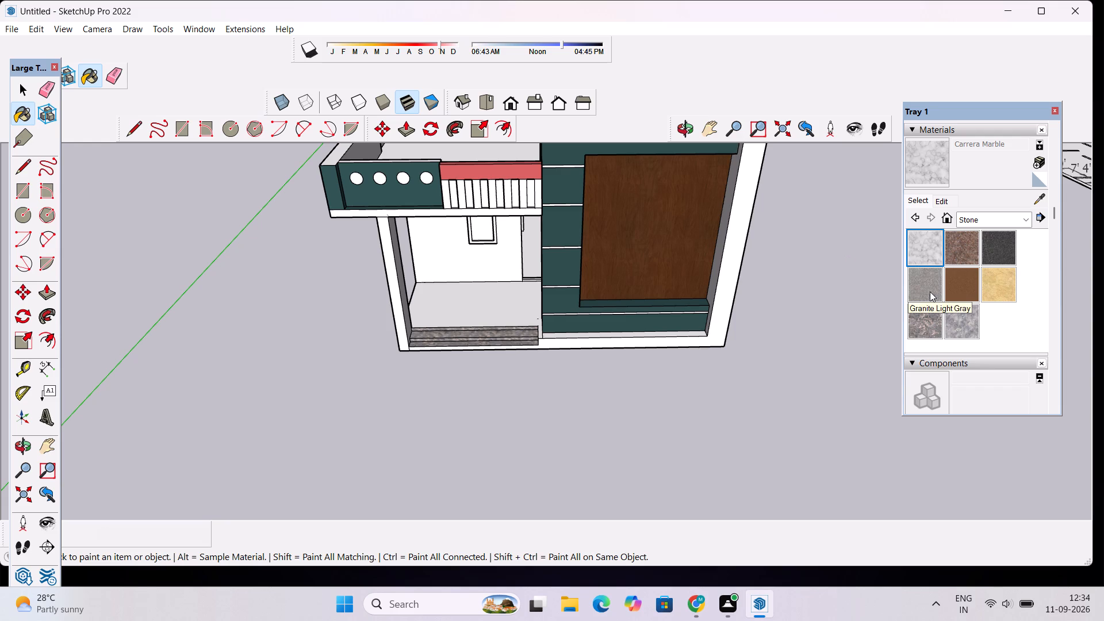
{"action": "left_click", "coordinate": [953, 319]}
{"action": "left_click", "coordinate": [515, 302]}
Look over the house from the front around to the porch-side wall.
{"action": "scroll", "coordinate": [524, 325], "scroll_direction": "down", "scroll_amount": 6}
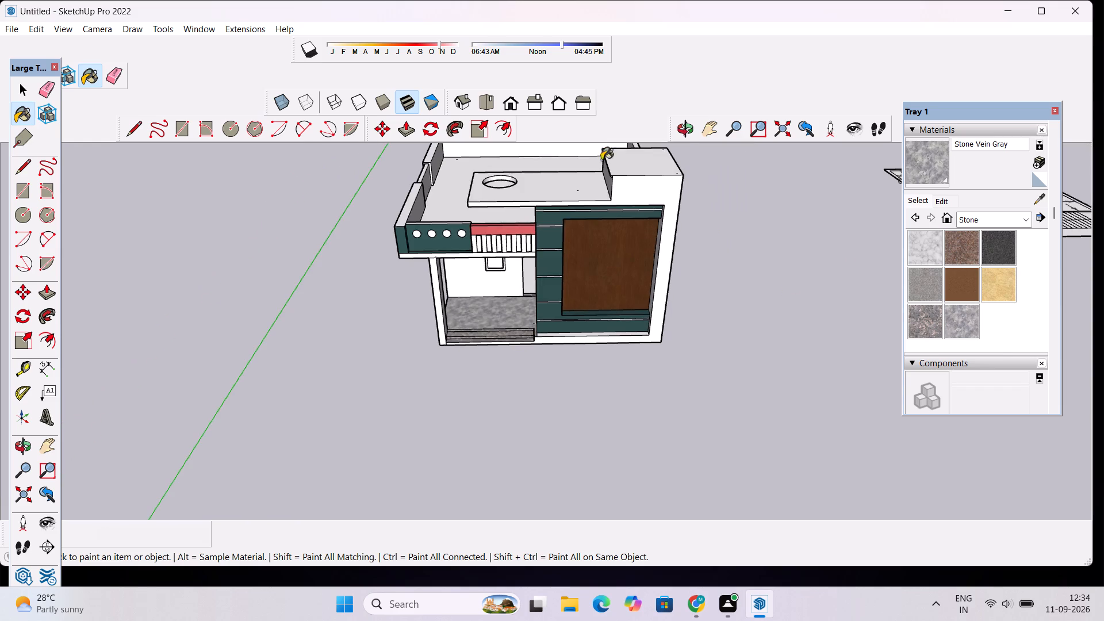
{"action": "left_click", "coordinate": [680, 128]}
{"action": "left_click_drag", "start_coordinate": [640, 220], "coordinate": [795, 165]}
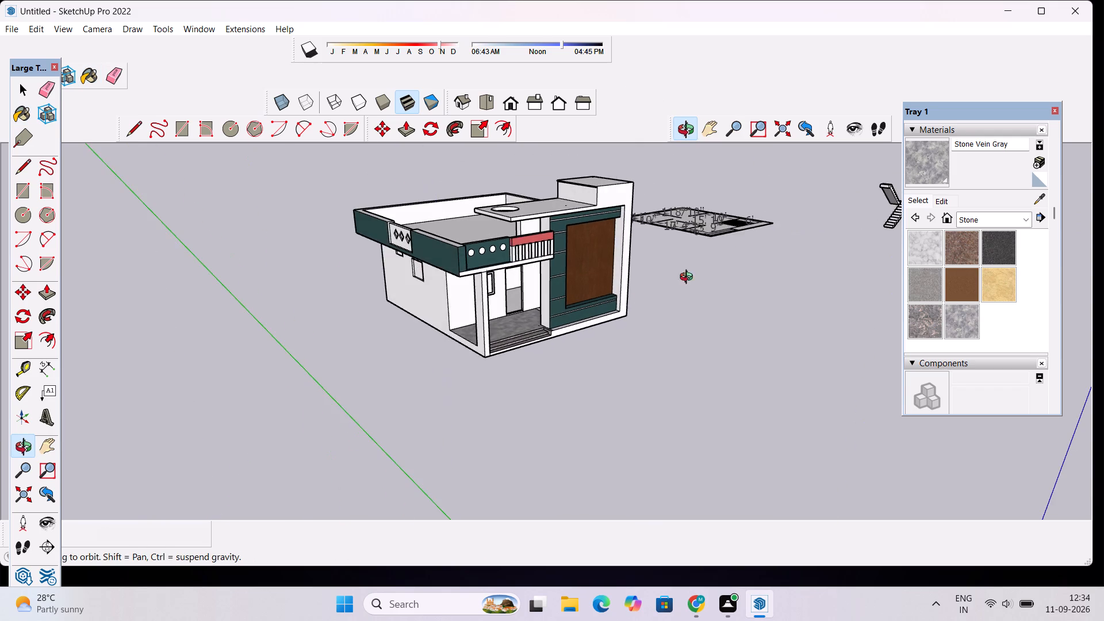
{"action": "left_click_drag", "start_coordinate": [554, 360], "coordinate": [402, 367]}
{"action": "scroll", "coordinate": [419, 342], "scroll_direction": "up", "scroll_amount": 5}
{"action": "left_click_drag", "start_coordinate": [420, 357], "coordinate": [766, 267]}
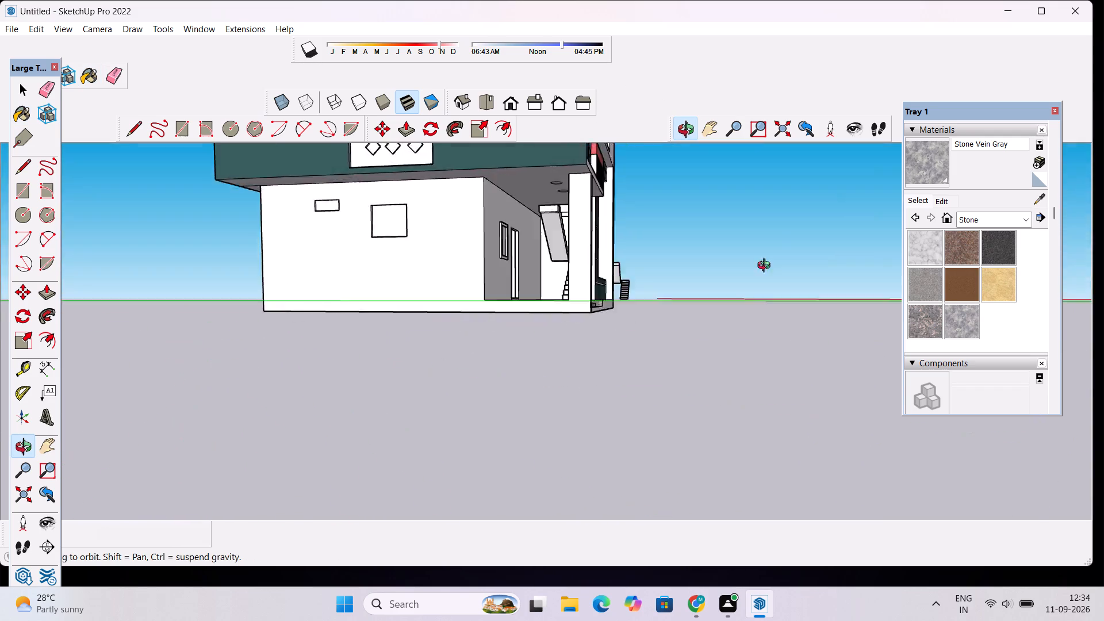
{"action": "left_click_drag", "start_coordinate": [766, 267], "coordinate": [787, 258]}
{"action": "left_click_drag", "start_coordinate": [540, 330], "coordinate": [539, 364]}
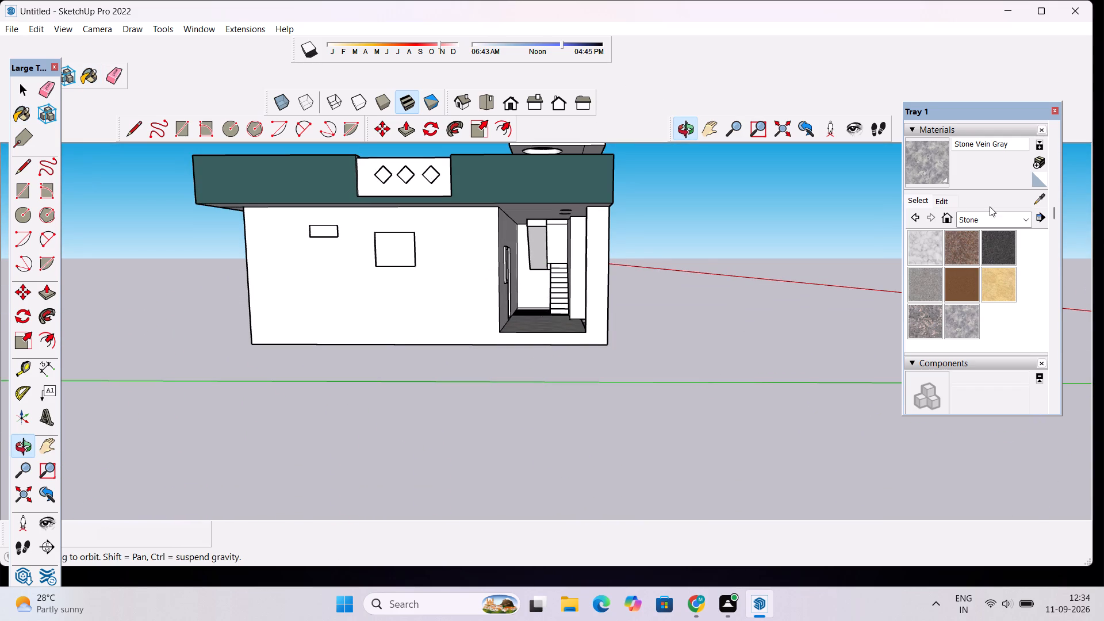
Paint the narrow ledge along the foot of the teal facade with Grass Dark Green from the Landscaping, Fencing and Vegetation materials.
{"action": "left_click", "coordinate": [1020, 220]}
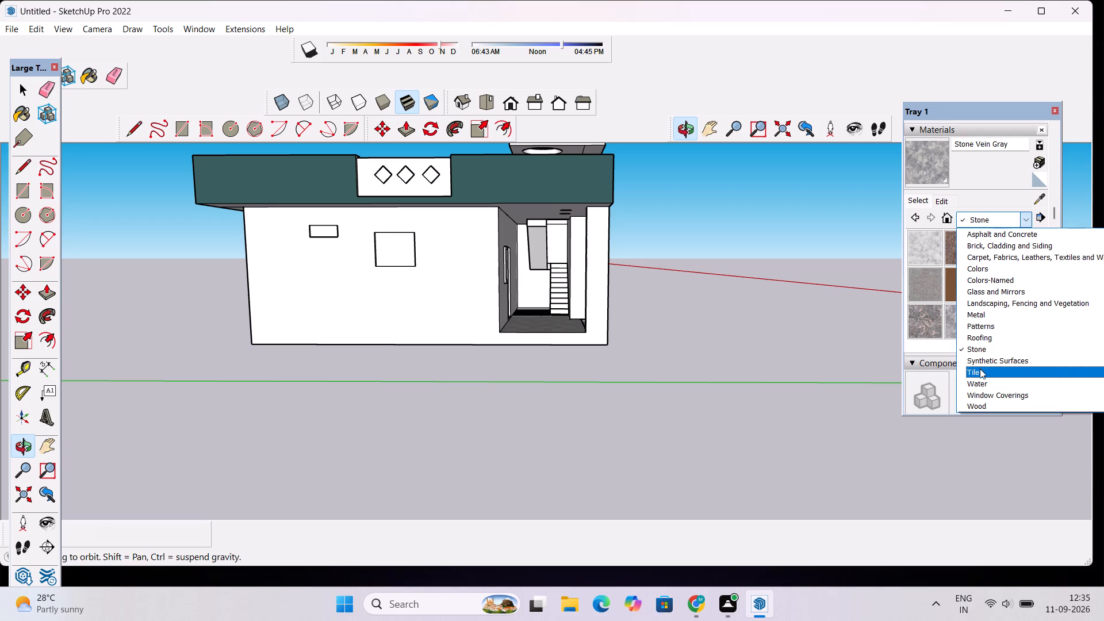
{"action": "left_click", "coordinate": [993, 303]}
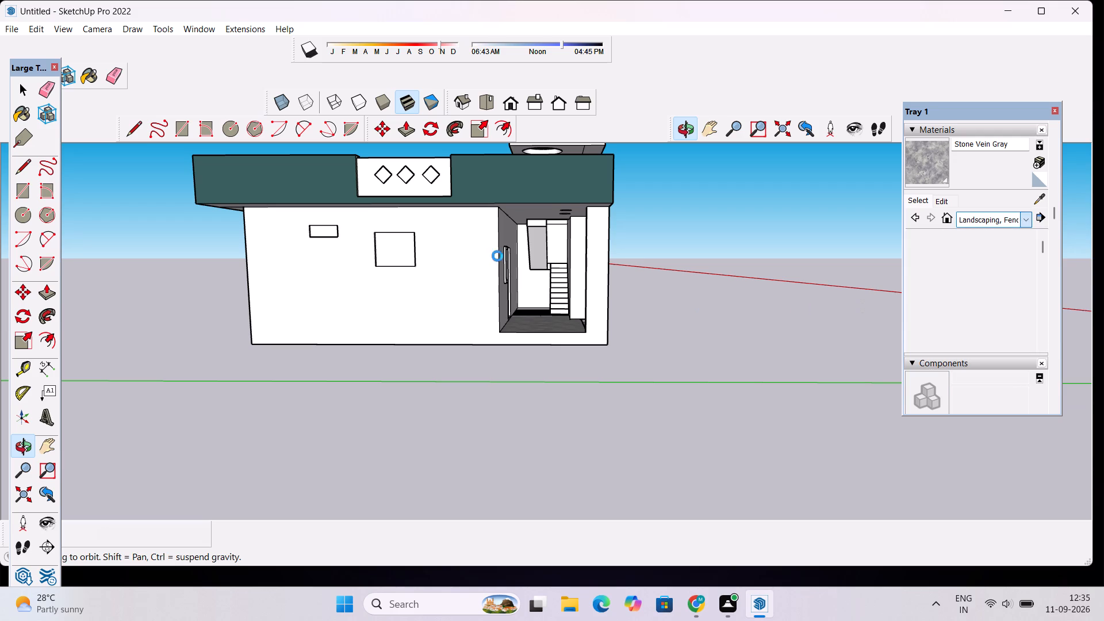
{"action": "left_click", "coordinate": [677, 133]}
{"action": "left_click_drag", "start_coordinate": [697, 226], "coordinate": [381, 274]}
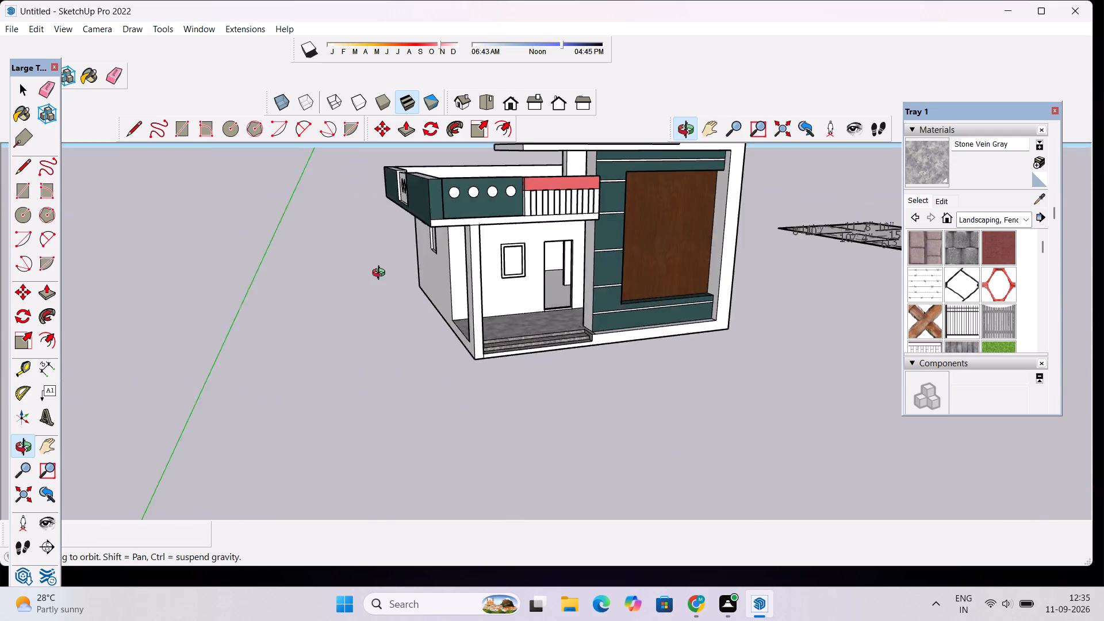
{"action": "left_click_drag", "start_coordinate": [381, 274], "coordinate": [302, 312]}
{"action": "scroll", "coordinate": [706, 385], "scroll_direction": "up", "scroll_amount": 4}
{"action": "left_click", "coordinate": [1009, 346]}
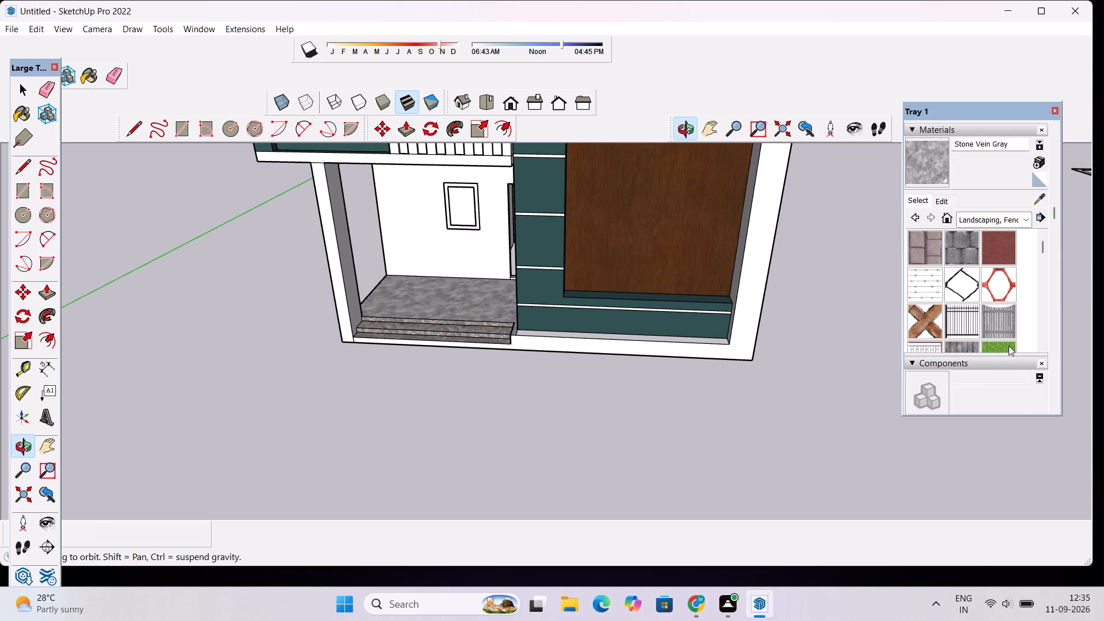
{"action": "scroll", "coordinate": [695, 362], "scroll_direction": "up", "scroll_amount": 3}
{"action": "left_click", "coordinate": [698, 334]}
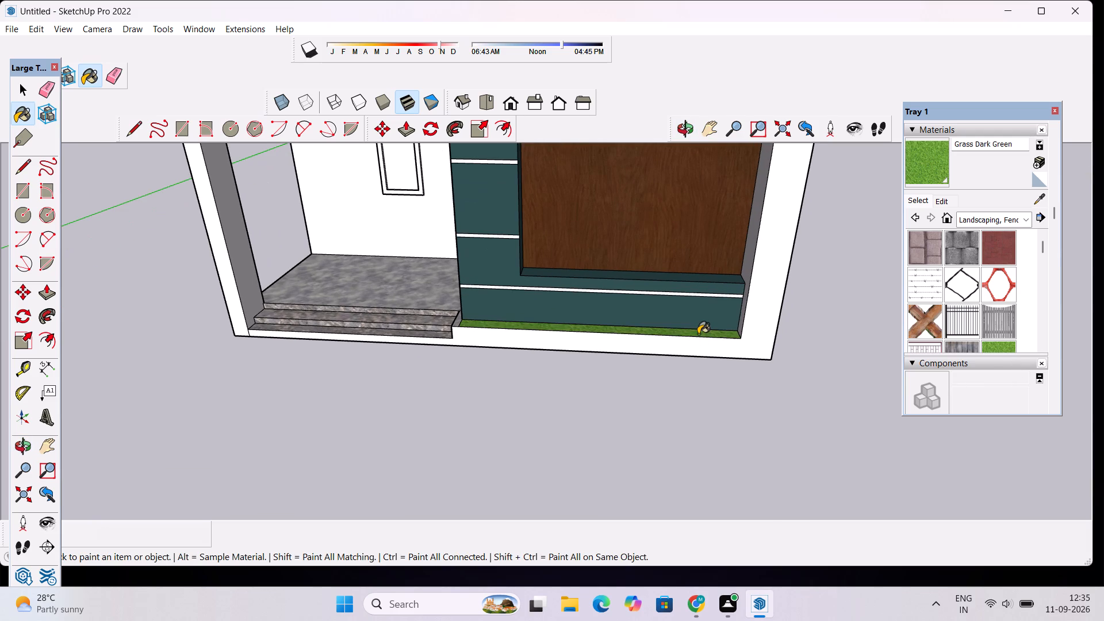
Browse the remaining Landscaping, Fencing and Vegetation materials.
{"action": "scroll", "coordinate": [699, 335], "scroll_direction": "down", "scroll_amount": 9}
{"action": "scroll", "coordinate": [718, 361], "scroll_direction": "up", "scroll_amount": 11}
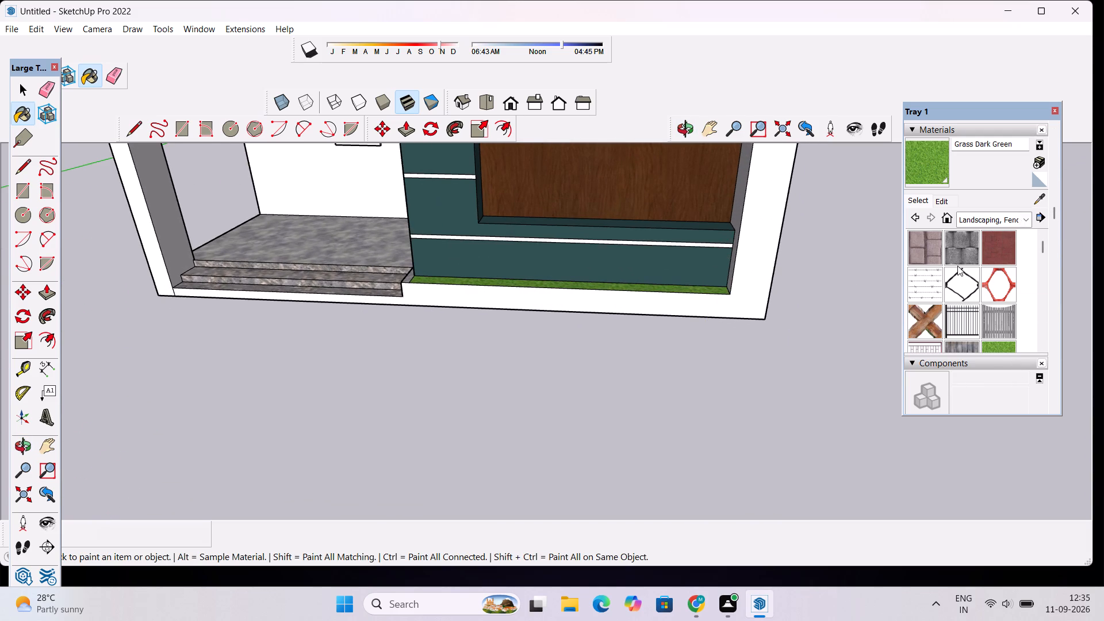
{"action": "scroll", "coordinate": [960, 308], "scroll_direction": "down", "scroll_amount": 3}
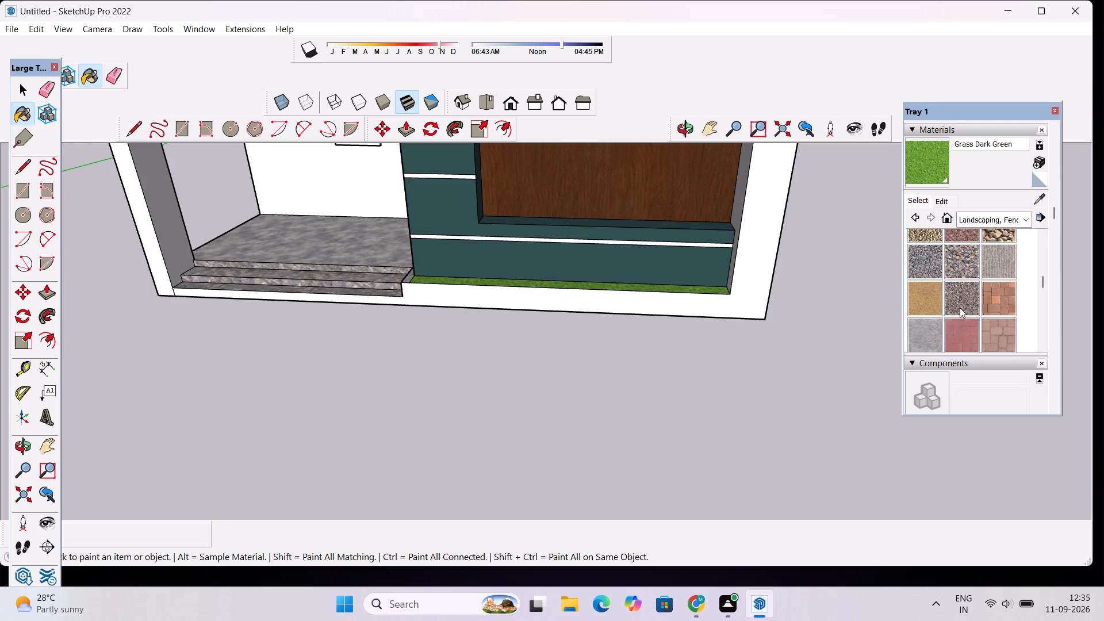
{"action": "scroll", "coordinate": [971, 286], "scroll_direction": "down", "scroll_amount": 3}
{"action": "scroll", "coordinate": [975, 273], "scroll_direction": "up", "scroll_amount": 2}
{"action": "scroll", "coordinate": [976, 275], "scroll_direction": "down", "scroll_amount": 1}
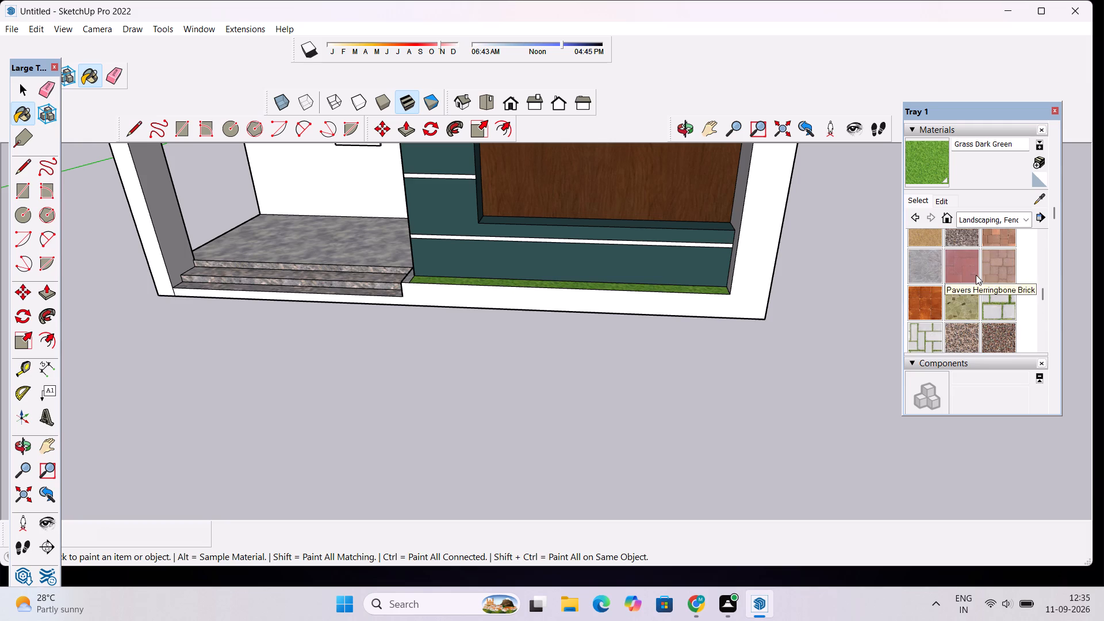
Paint the porch window's pane with the grey-speckled Translucent Resin material from the Glass and Mirrors collection.
{"action": "left_click", "coordinate": [1024, 218]}
{"action": "scroll", "coordinate": [1006, 288], "scroll_direction": "up", "scroll_amount": 1}
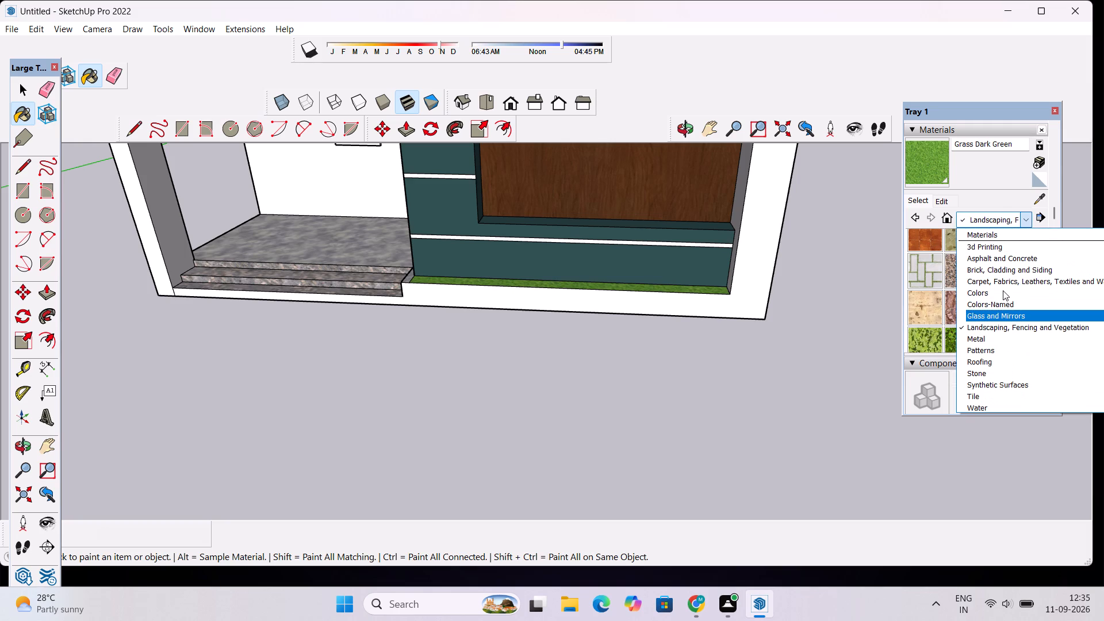
{"action": "scroll", "coordinate": [1011, 275], "scroll_direction": "up", "scroll_amount": 1}
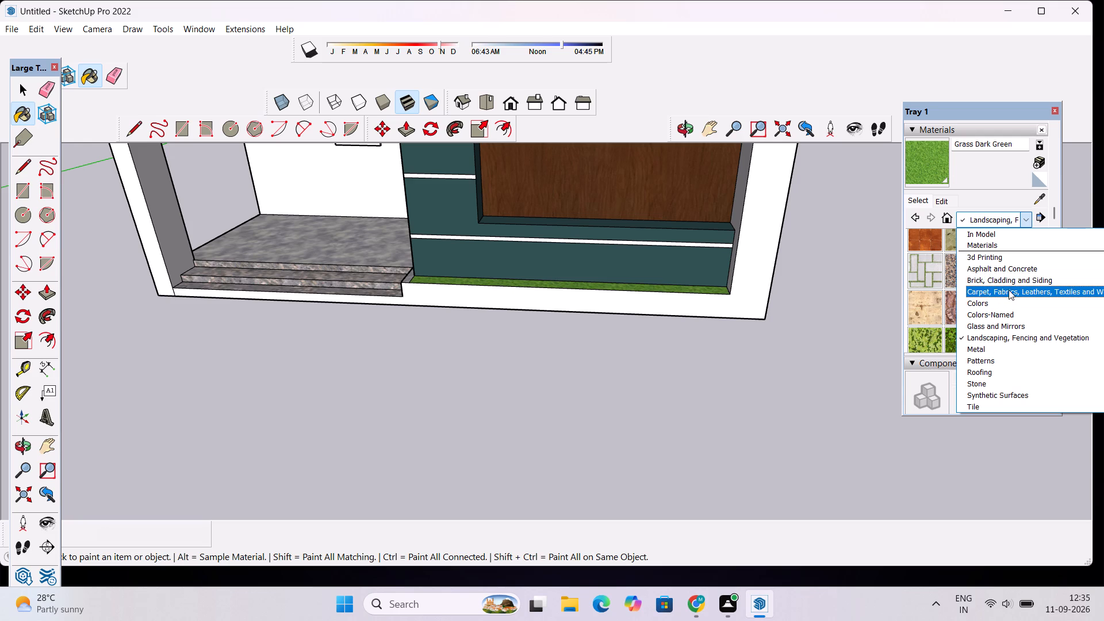
{"action": "left_click", "coordinate": [983, 327]}
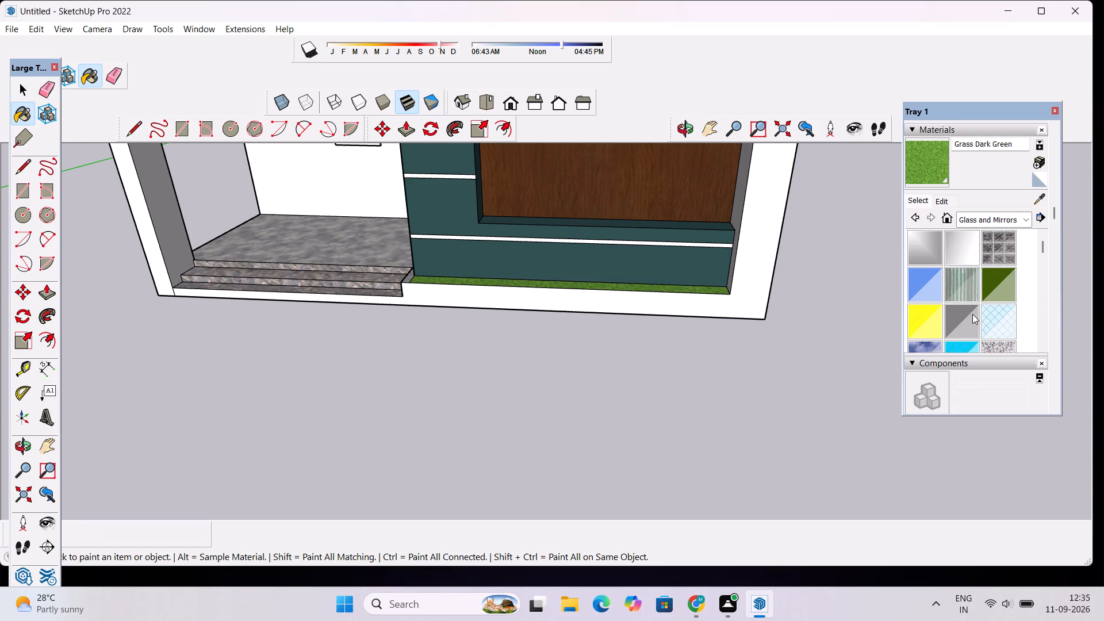
{"action": "scroll", "coordinate": [972, 314], "scroll_direction": "down", "scroll_amount": 2}
{"action": "scroll", "coordinate": [966, 291], "scroll_direction": "up", "scroll_amount": 1}
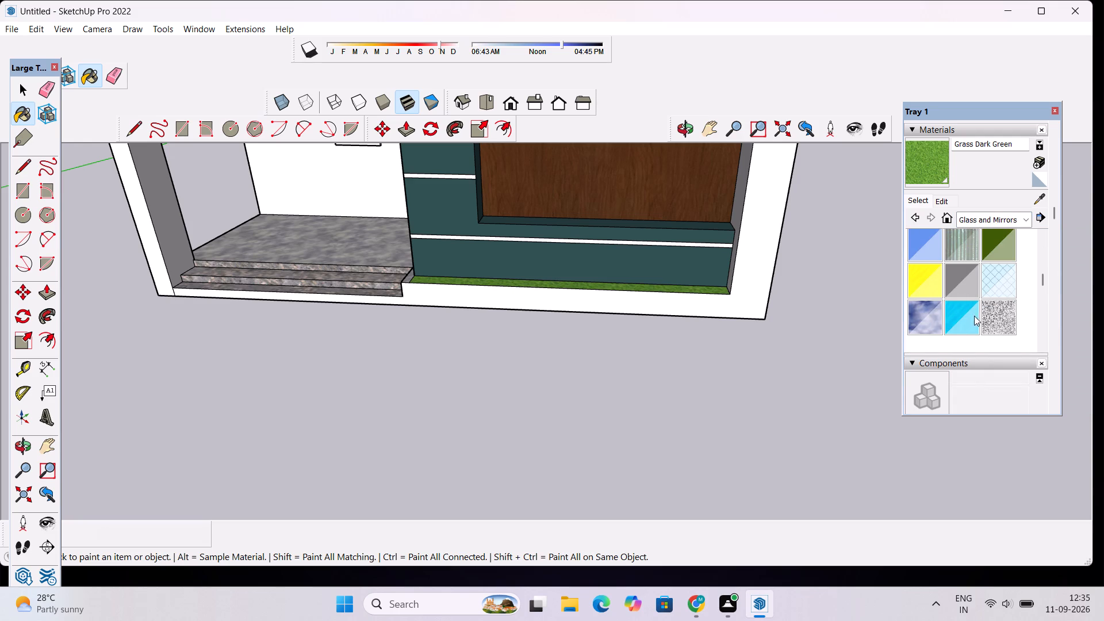
{"action": "left_click", "coordinate": [988, 317]}
{"action": "scroll", "coordinate": [359, 340], "scroll_direction": "down", "scroll_amount": 4}
{"action": "scroll", "coordinate": [374, 139], "scroll_direction": "down", "scroll_amount": 3}
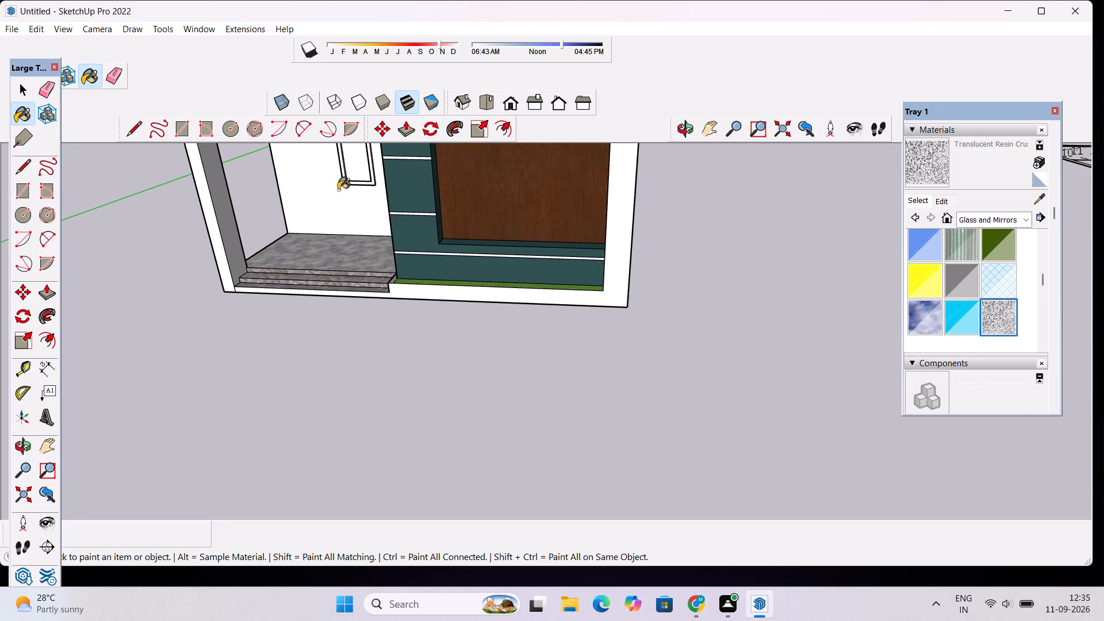
{"action": "scroll", "coordinate": [338, 203], "scroll_direction": "down", "scroll_amount": 9}
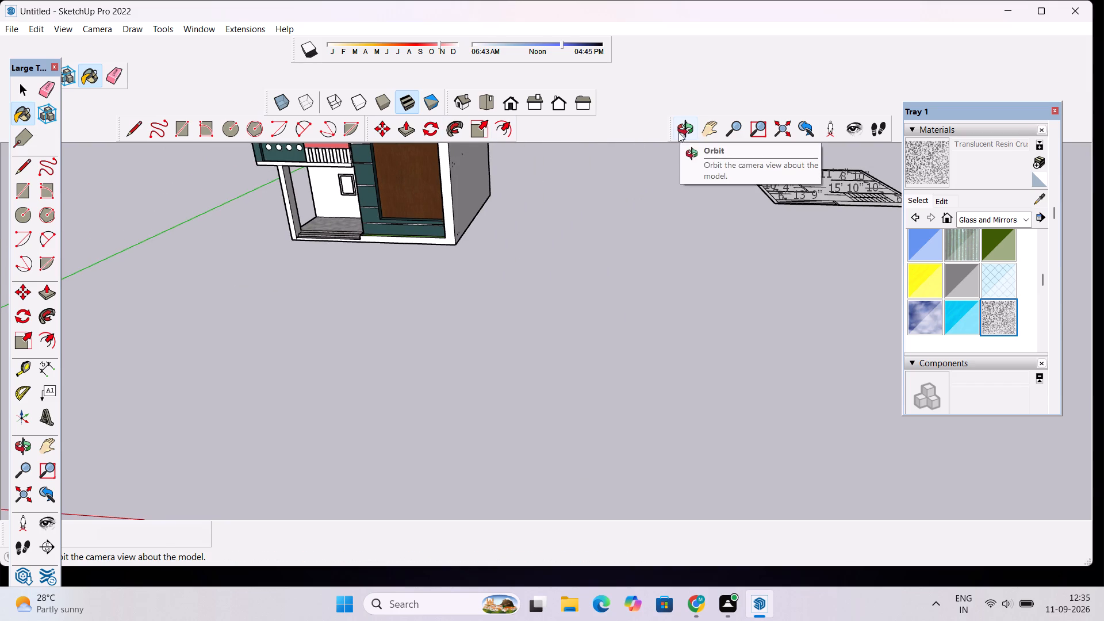
{"action": "left_click", "coordinate": [678, 132]}
{"action": "left_click_drag", "start_coordinate": [361, 314], "coordinate": [469, 210]}
{"action": "scroll", "coordinate": [351, 273], "scroll_direction": "down", "scroll_amount": 10}
{"action": "scroll", "coordinate": [333, 206], "scroll_direction": "up", "scroll_amount": 5}
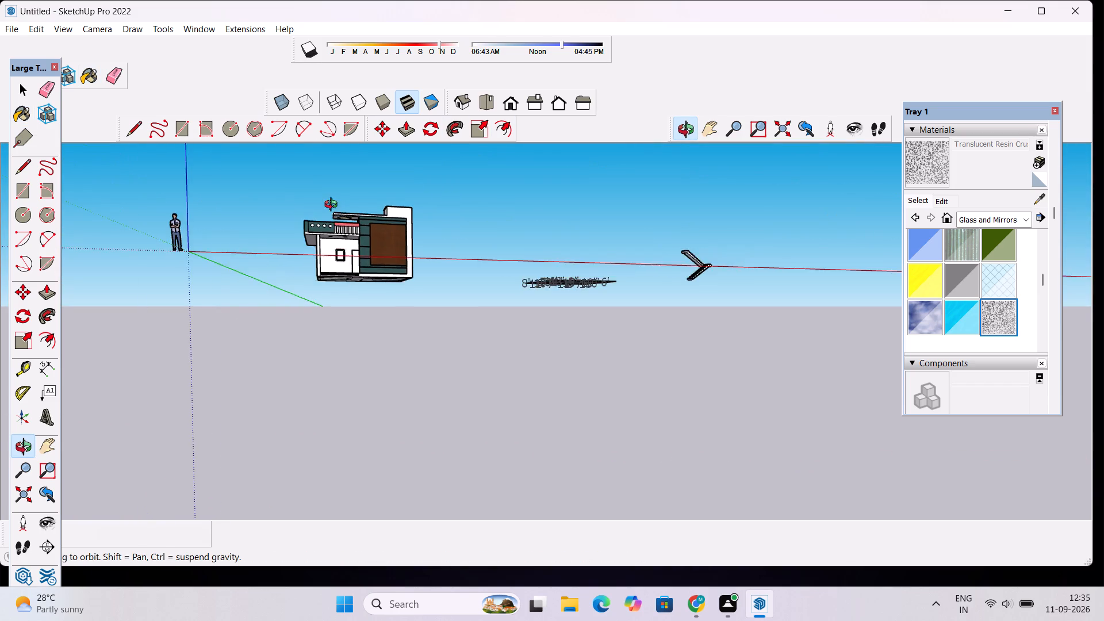
{"action": "scroll", "coordinate": [333, 206], "scroll_direction": "up", "scroll_amount": 14}
{"action": "scroll", "coordinate": [383, 304], "scroll_direction": "up", "scroll_amount": 6}
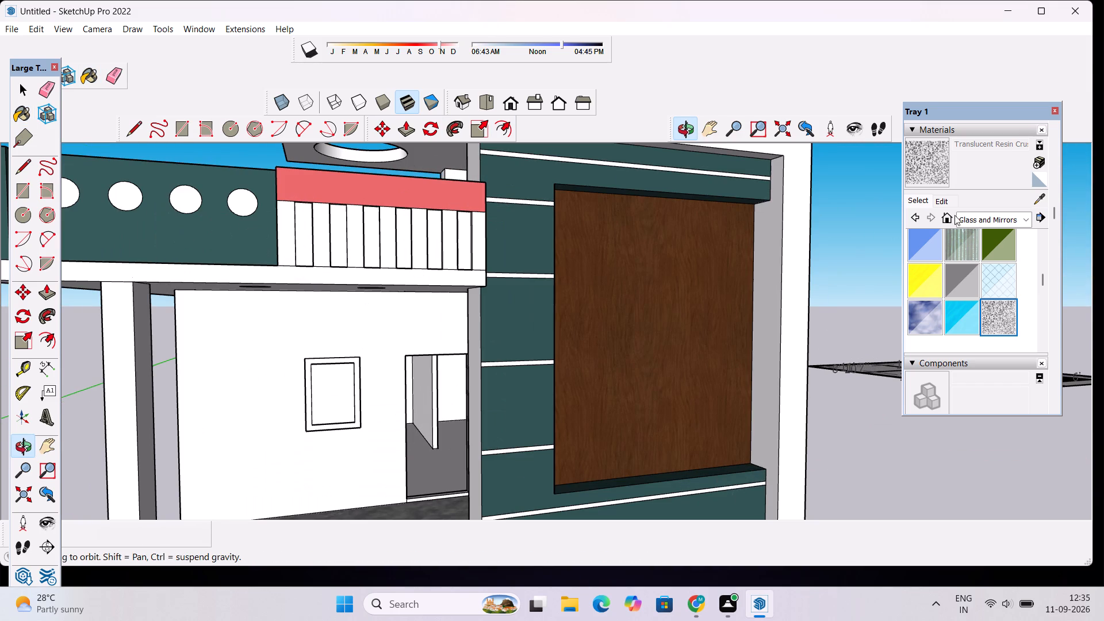
{"action": "left_click", "coordinate": [940, 156]}
{"action": "scroll", "coordinate": [377, 388], "scroll_direction": "up", "scroll_amount": 4}
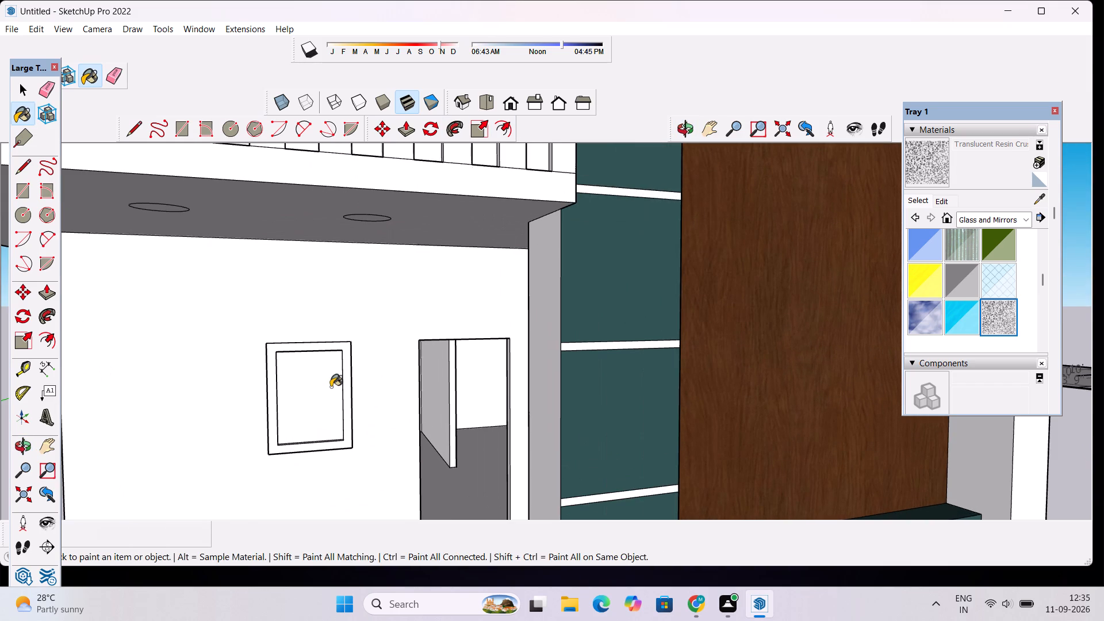
{"action": "left_click", "coordinate": [331, 387]}
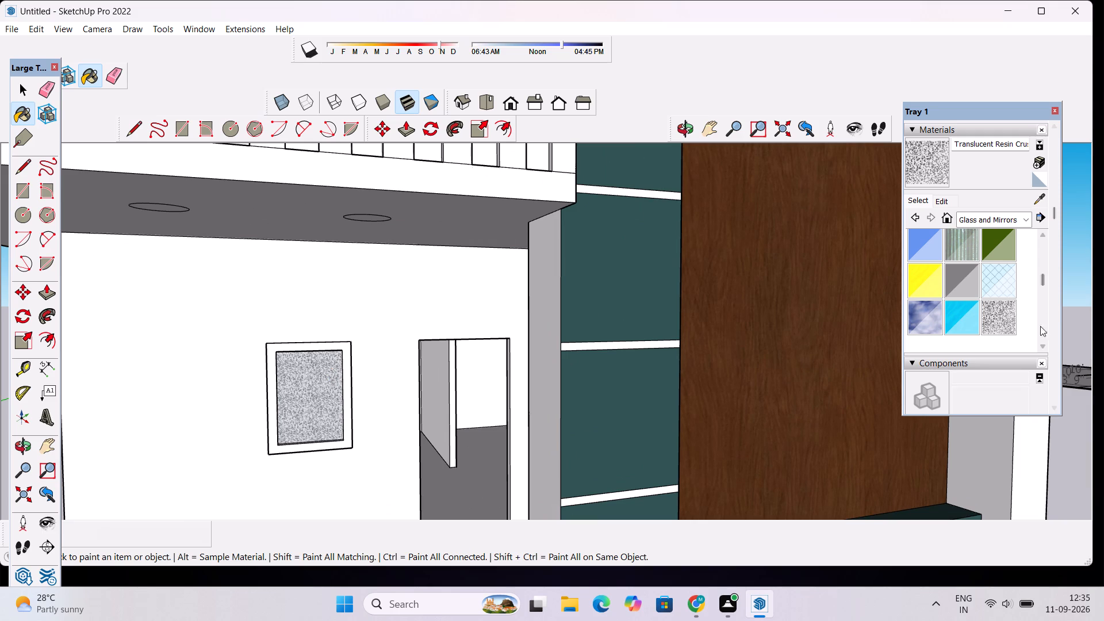
Paint the front face of the porch window's frame with Wood Veneer 01 from the Wood materials.
{"action": "left_click", "coordinate": [1025, 223]}
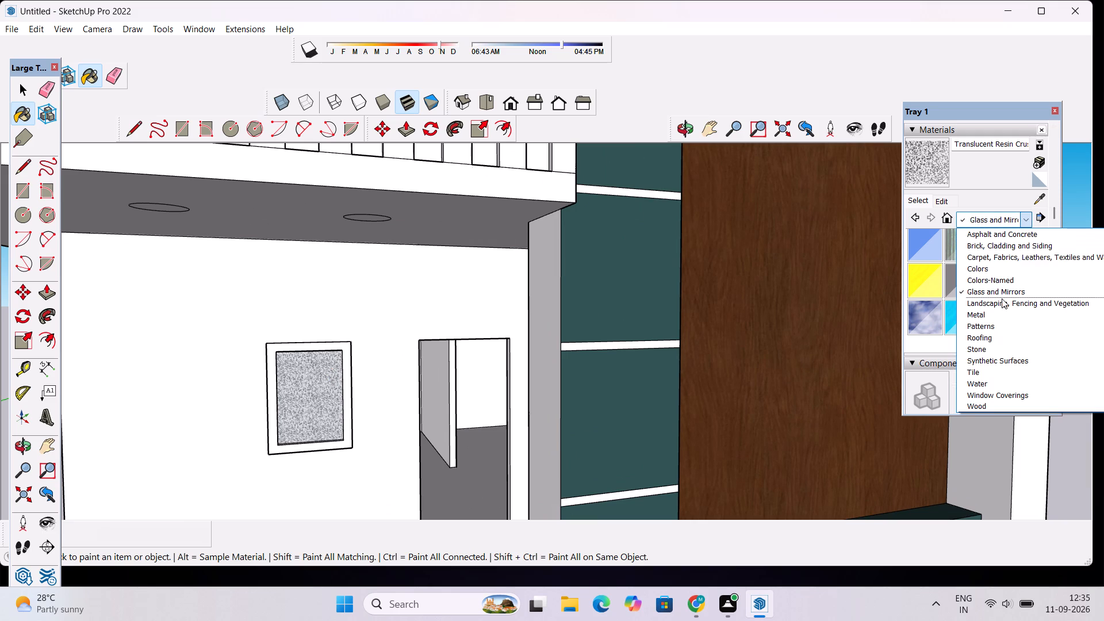
{"action": "left_click", "coordinate": [964, 405]}
{"action": "scroll", "coordinate": [973, 304], "scroll_direction": "down", "scroll_amount": 1}
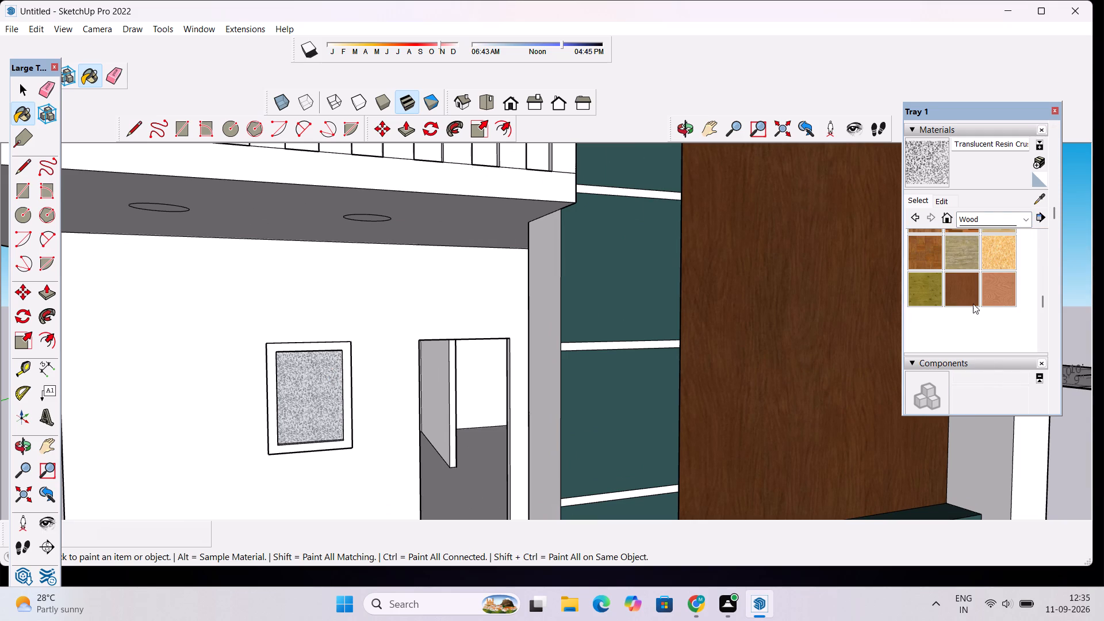
{"action": "left_click", "coordinate": [966, 296]}
{"action": "scroll", "coordinate": [229, 362], "scroll_direction": "up", "scroll_amount": 3}
{"action": "left_click", "coordinate": [281, 347]}
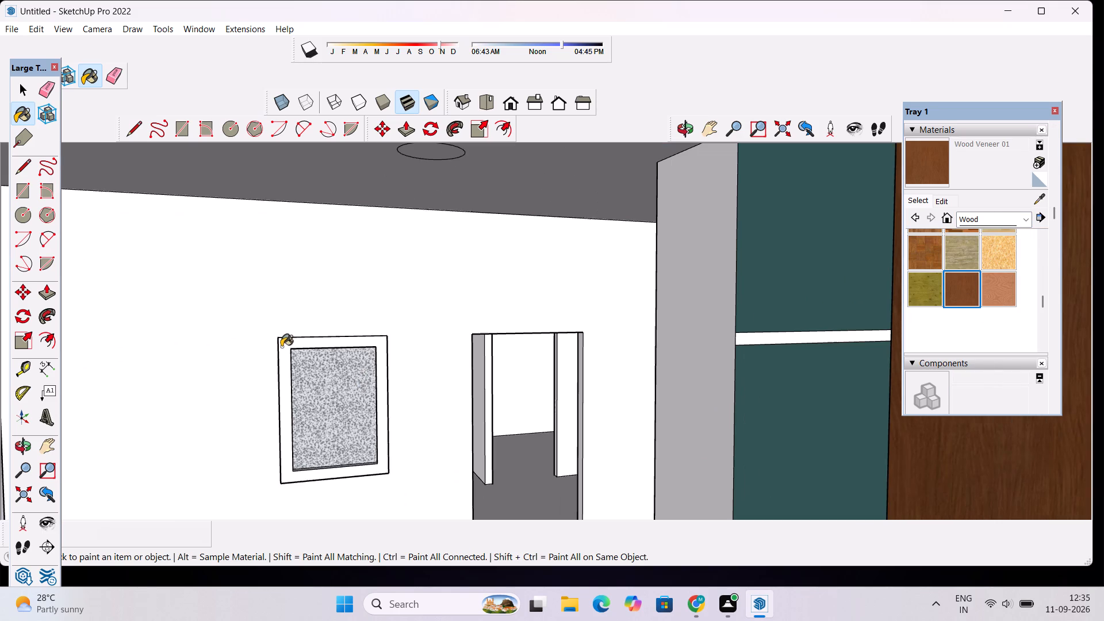
Paint the four inner edge faces of the porch window's frame, around the pane, with Wood Veneer 01.
{"action": "scroll", "coordinate": [357, 366], "scroll_direction": "down", "scroll_amount": 3}
{"action": "scroll", "coordinate": [361, 392], "scroll_direction": "up", "scroll_amount": 18}
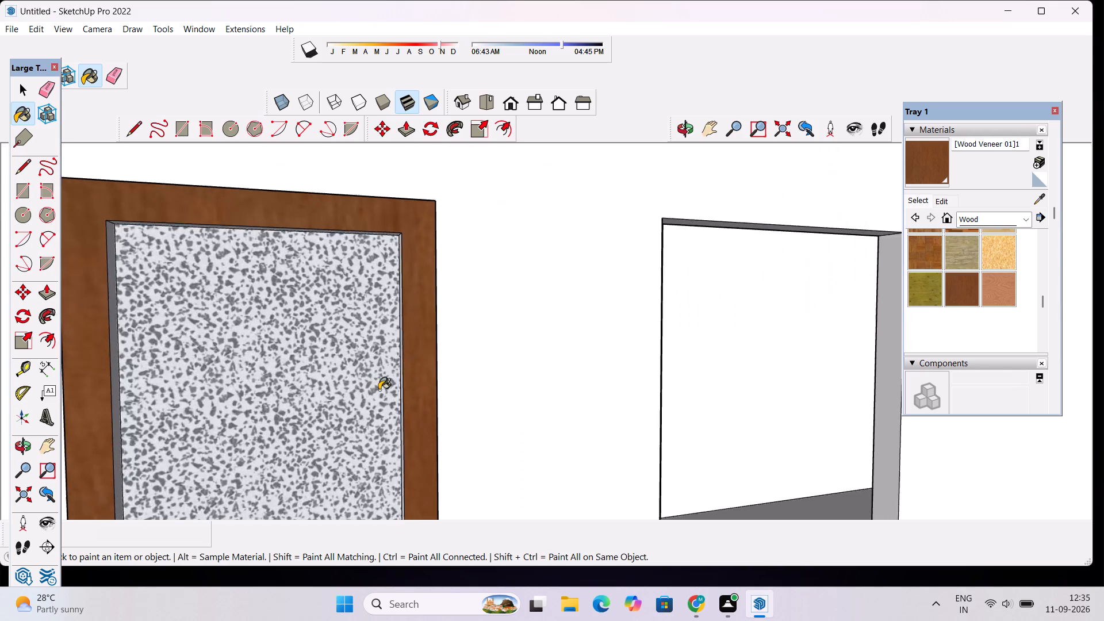
{"action": "scroll", "coordinate": [379, 390], "scroll_direction": "up", "scroll_amount": 3}
{"action": "left_click", "coordinate": [423, 375]}
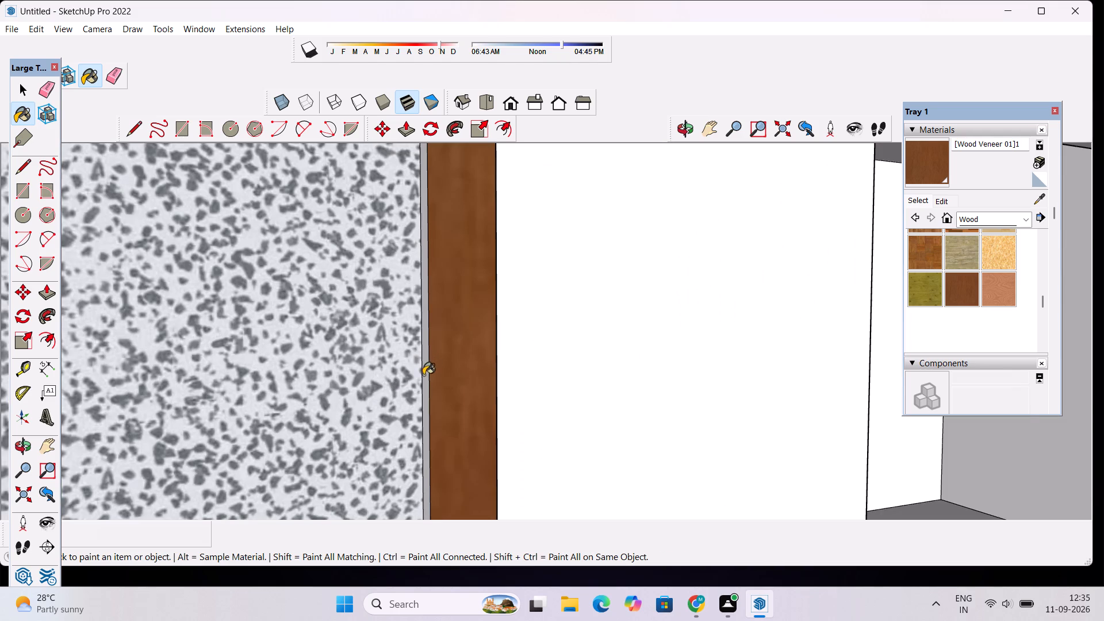
{"action": "scroll", "coordinate": [423, 369], "scroll_direction": "down", "scroll_amount": 9}
{"action": "scroll", "coordinate": [405, 255], "scroll_direction": "up", "scroll_amount": 11}
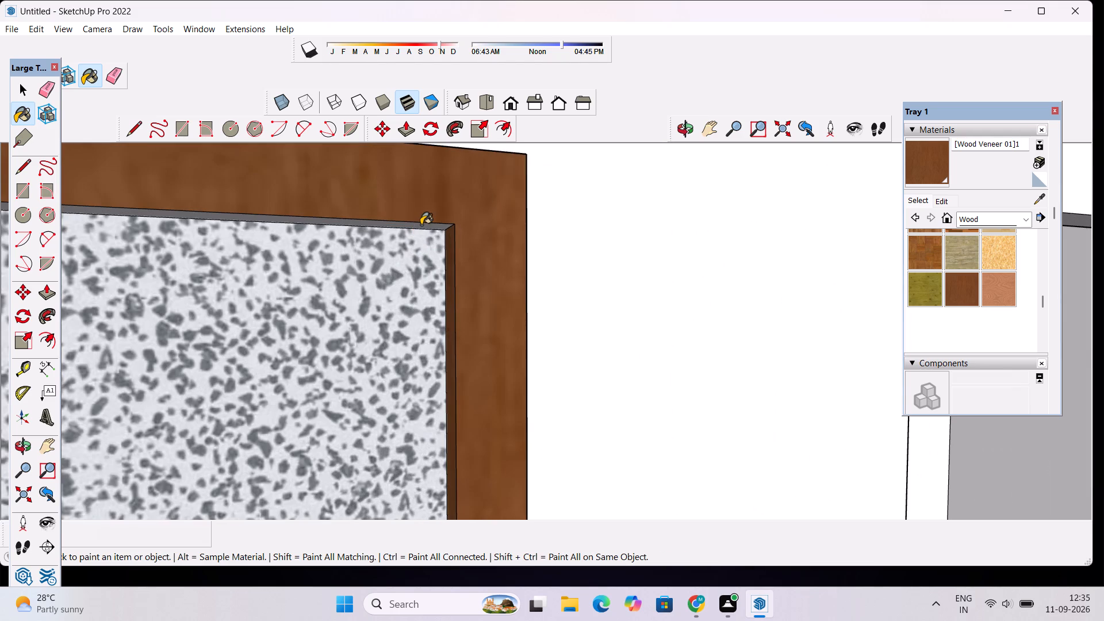
{"action": "left_click", "coordinate": [421, 224]}
{"action": "scroll", "coordinate": [421, 224], "scroll_direction": "down", "scroll_amount": 13}
{"action": "scroll", "coordinate": [228, 359], "scroll_direction": "up", "scroll_amount": 9}
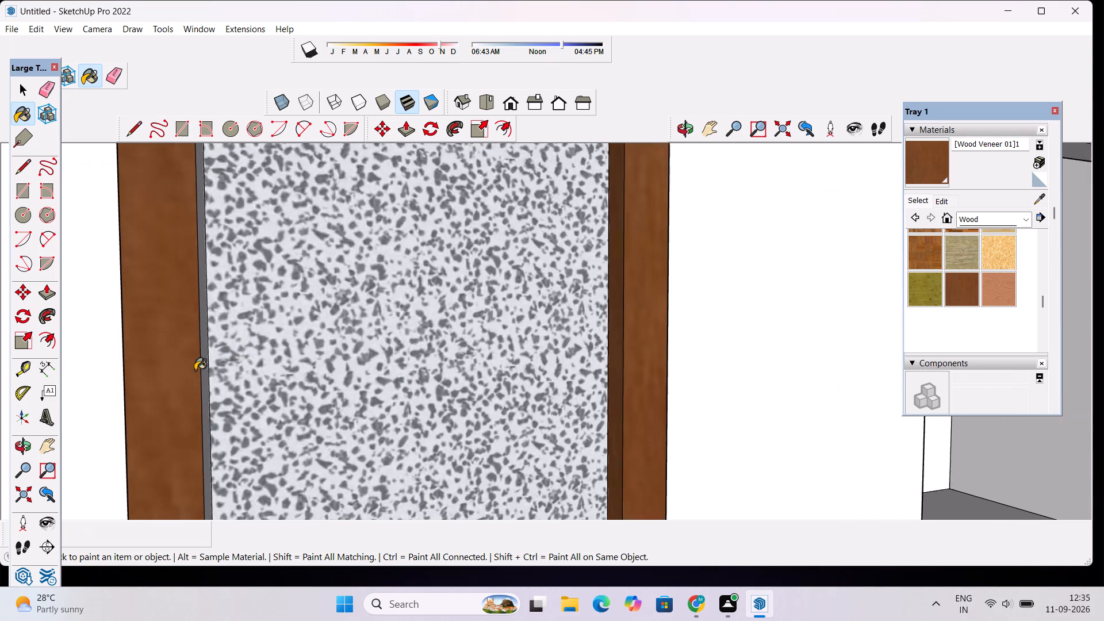
{"action": "scroll", "coordinate": [195, 370], "scroll_direction": "up", "scroll_amount": 1}
{"action": "left_click", "coordinate": [204, 335]}
{"action": "scroll", "coordinate": [220, 310], "scroll_direction": "down", "scroll_amount": 16}
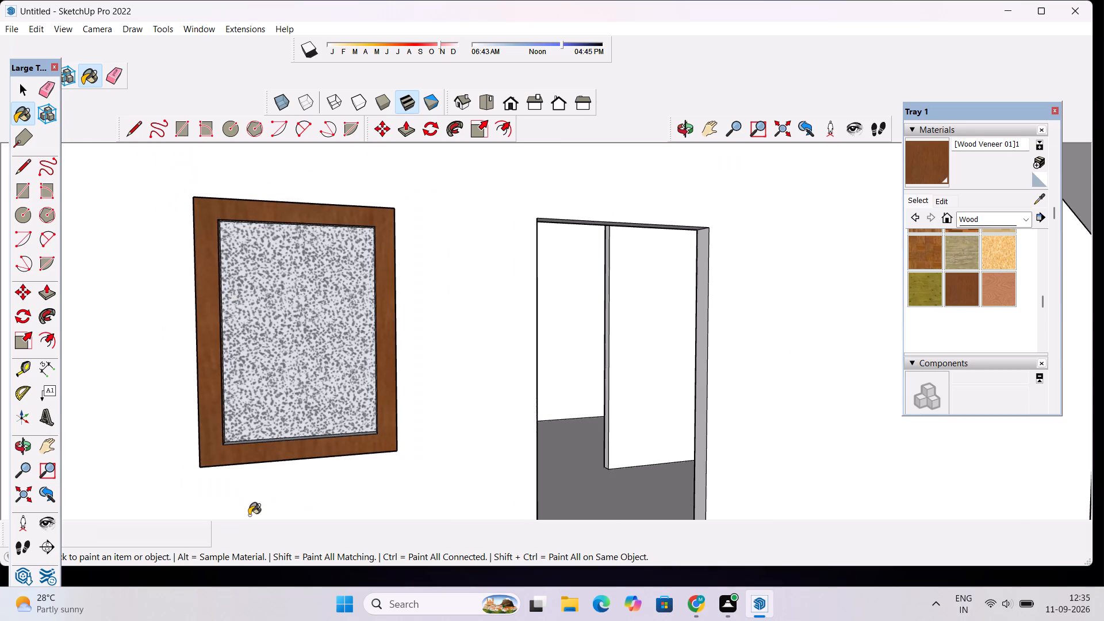
{"action": "scroll", "coordinate": [275, 434], "scroll_direction": "up", "scroll_amount": 11}
{"action": "left_click", "coordinate": [293, 417]}
{"action": "scroll", "coordinate": [315, 409], "scroll_direction": "down", "scroll_amount": 5}
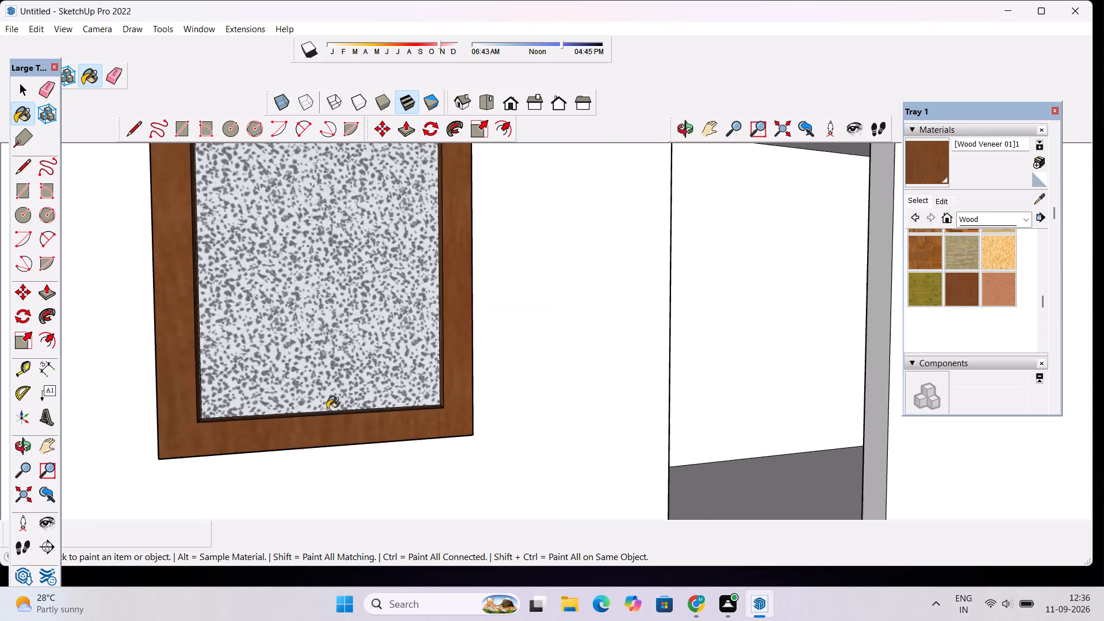
{"action": "scroll", "coordinate": [139, 357], "scroll_direction": "up", "scroll_amount": 20}
{"action": "scroll", "coordinate": [139, 357], "scroll_direction": "up", "scroll_amount": 9}
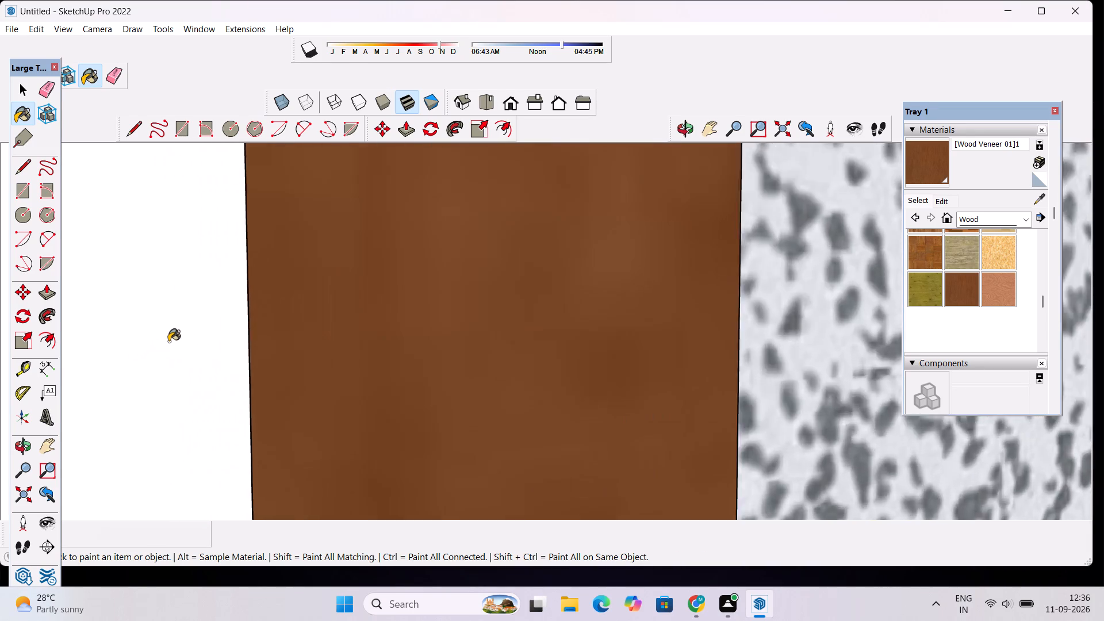
Paint the outer left and top side faces of the porch window's frame with Wood Veneer 01.
{"action": "scroll", "coordinate": [168, 342], "scroll_direction": "up", "scroll_amount": 7}
{"action": "left_click", "coordinate": [409, 349]}
{"action": "scroll", "coordinate": [420, 358], "scroll_direction": "down", "scroll_amount": 16}
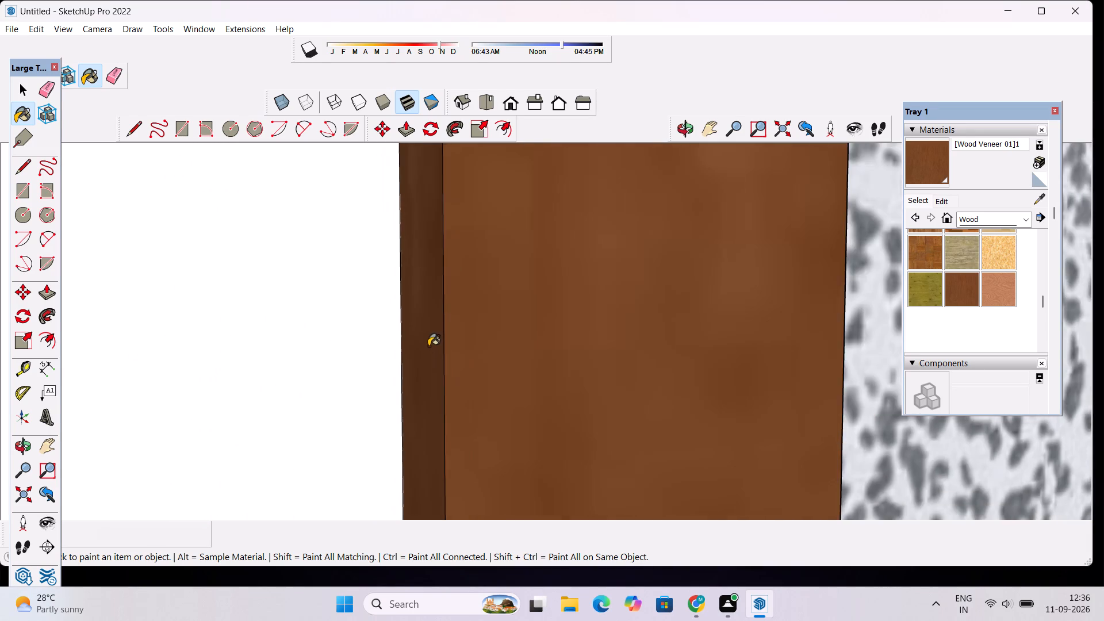
{"action": "scroll", "coordinate": [428, 346], "scroll_direction": "down", "scroll_amount": 20}
{"action": "scroll", "coordinate": [428, 346], "scroll_direction": "down", "scroll_amount": 20}
{"action": "scroll", "coordinate": [428, 346], "scroll_direction": "down", "scroll_amount": 3}
{"action": "scroll", "coordinate": [454, 259], "scroll_direction": "up", "scroll_amount": 4}
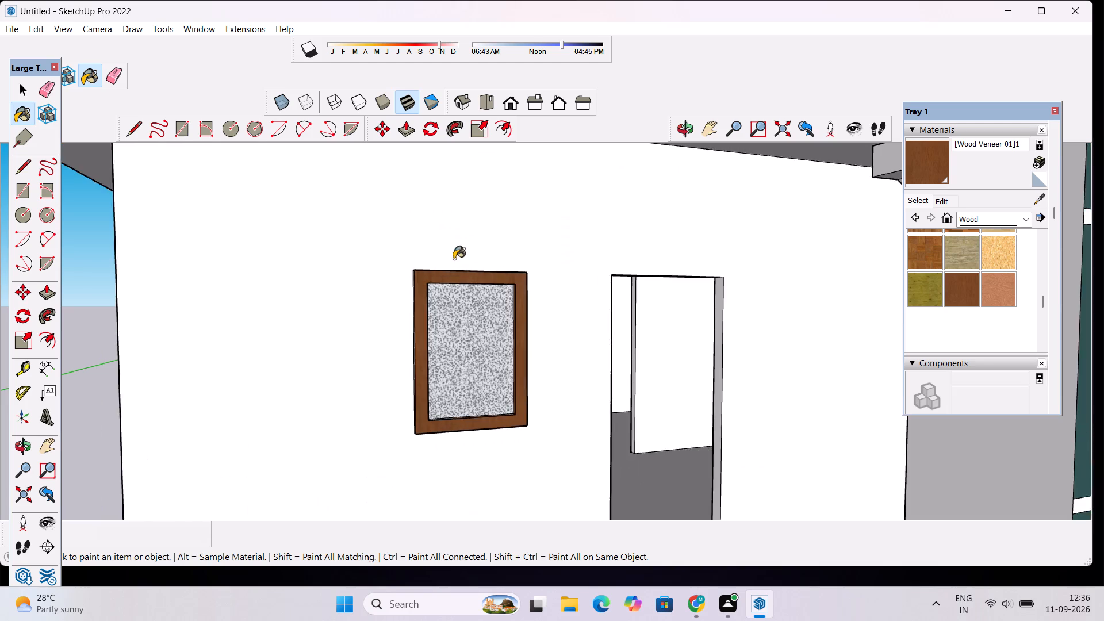
{"action": "scroll", "coordinate": [454, 259], "scroll_direction": "up", "scroll_amount": 15}
{"action": "scroll", "coordinate": [458, 305], "scroll_direction": "up", "scroll_amount": 20}
{"action": "scroll", "coordinate": [458, 305], "scroll_direction": "up", "scroll_amount": 5}
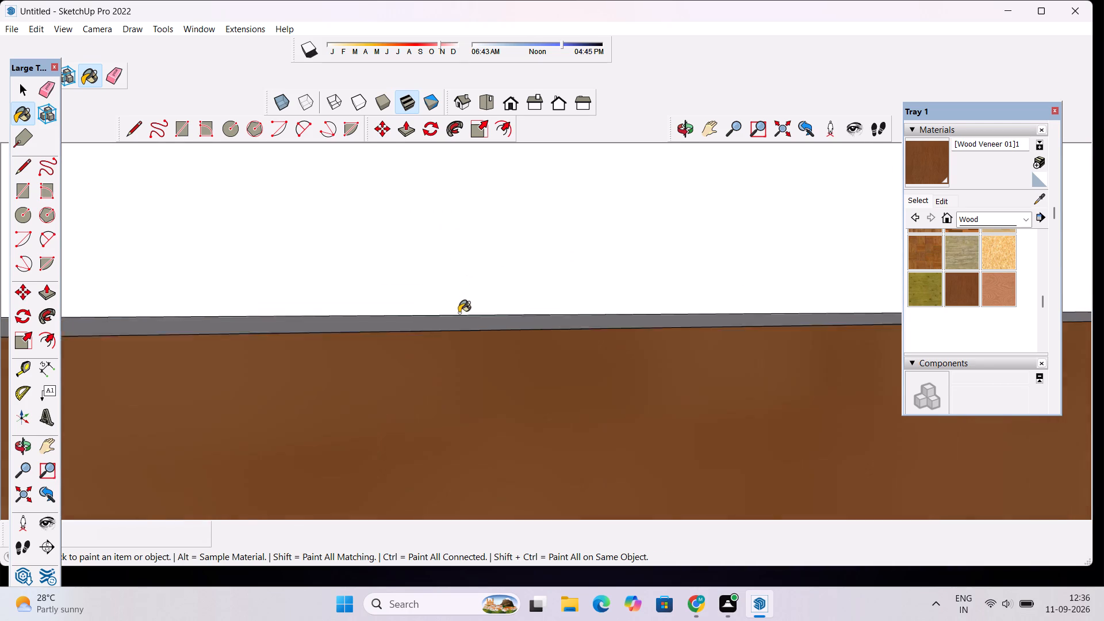
{"action": "left_click", "coordinate": [458, 332]}
{"action": "scroll", "coordinate": [458, 318], "scroll_direction": "down", "scroll_amount": 20}
{"action": "scroll", "coordinate": [458, 318], "scroll_direction": "down", "scroll_amount": 11}
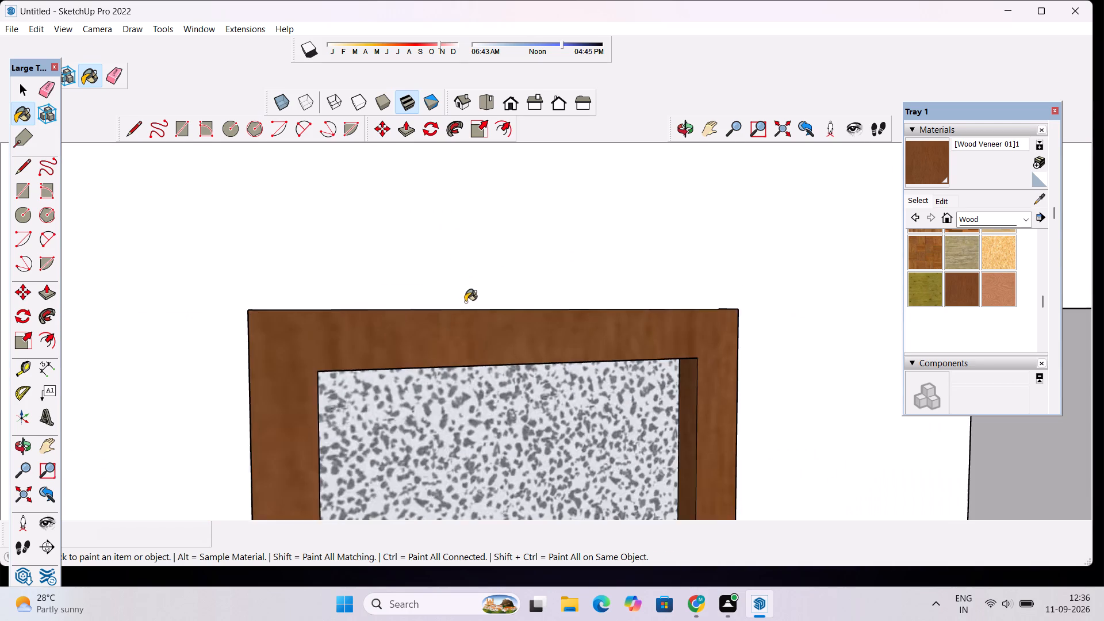
{"action": "scroll", "coordinate": [465, 302], "scroll_direction": "down", "scroll_amount": 2}
Paint the outer right and bottom side faces of the porch window's frame with Wood Veneer 01.
{"action": "left_click", "coordinate": [683, 135]}
{"action": "left_click_drag", "start_coordinate": [706, 221], "coordinate": [381, 265]}
{"action": "left_click", "coordinate": [930, 171]}
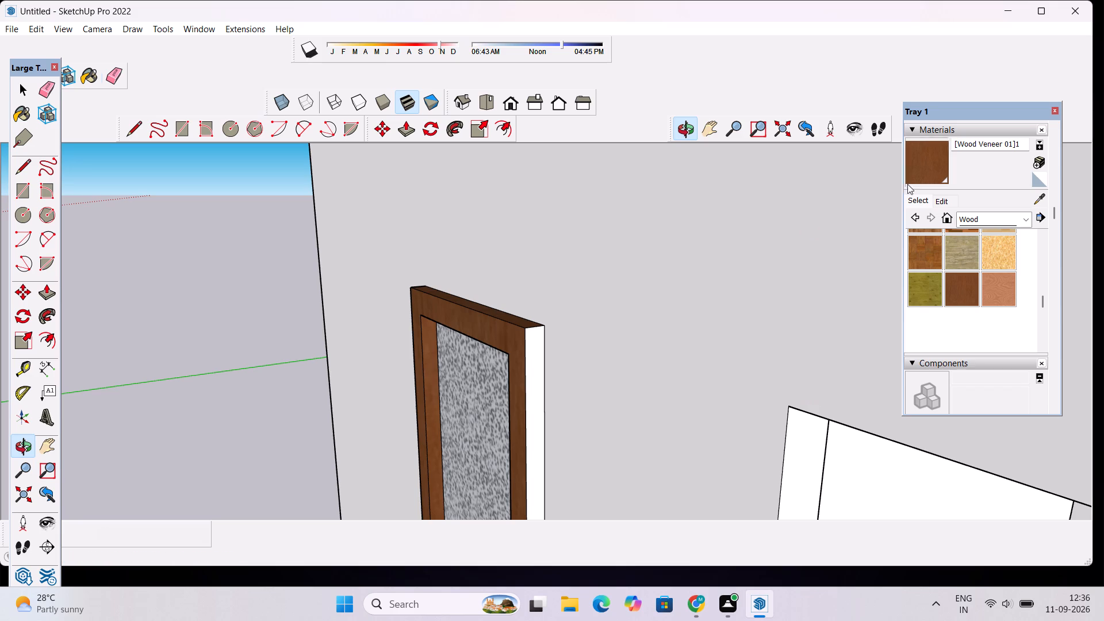
{"action": "left_click", "coordinate": [529, 348]}
{"action": "scroll", "coordinate": [555, 271], "scroll_direction": "down", "scroll_amount": 15}
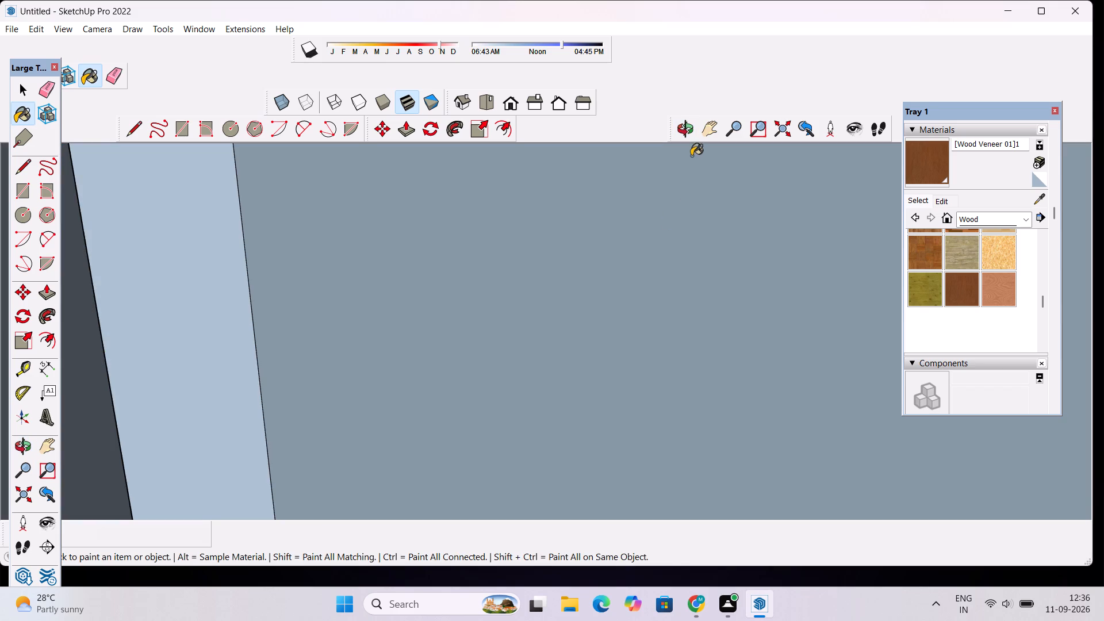
{"action": "scroll", "coordinate": [646, 309], "scroll_direction": "up", "scroll_amount": 20}
{"action": "scroll", "coordinate": [646, 309], "scroll_direction": "up", "scroll_amount": 20}
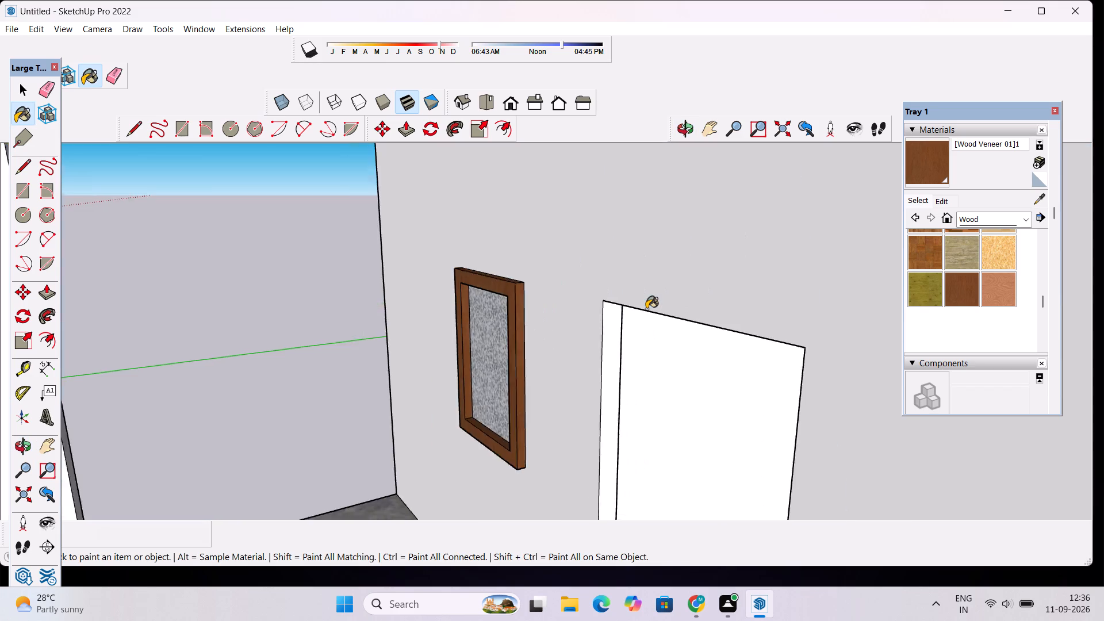
{"action": "scroll", "coordinate": [646, 309], "scroll_direction": "up", "scroll_amount": 9}
{"action": "left_click", "coordinate": [680, 131]}
{"action": "left_click_drag", "start_coordinate": [373, 333], "coordinate": [426, 227]}
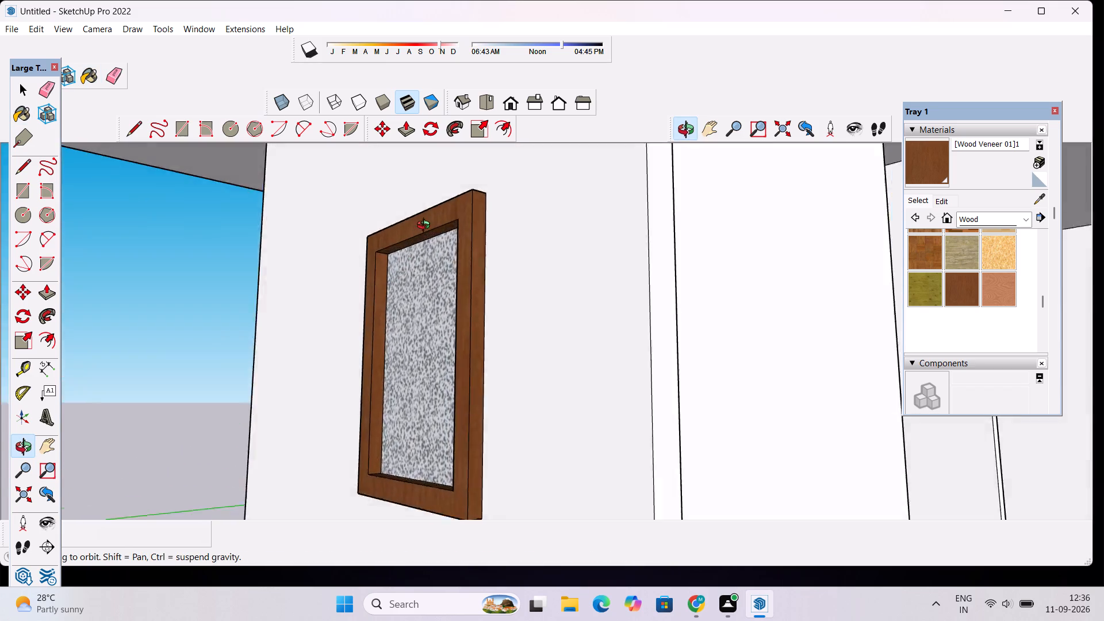
{"action": "left_click_drag", "start_coordinate": [426, 227], "coordinate": [462, 170]}
{"action": "left_click_drag", "start_coordinate": [440, 437], "coordinate": [440, 391]}
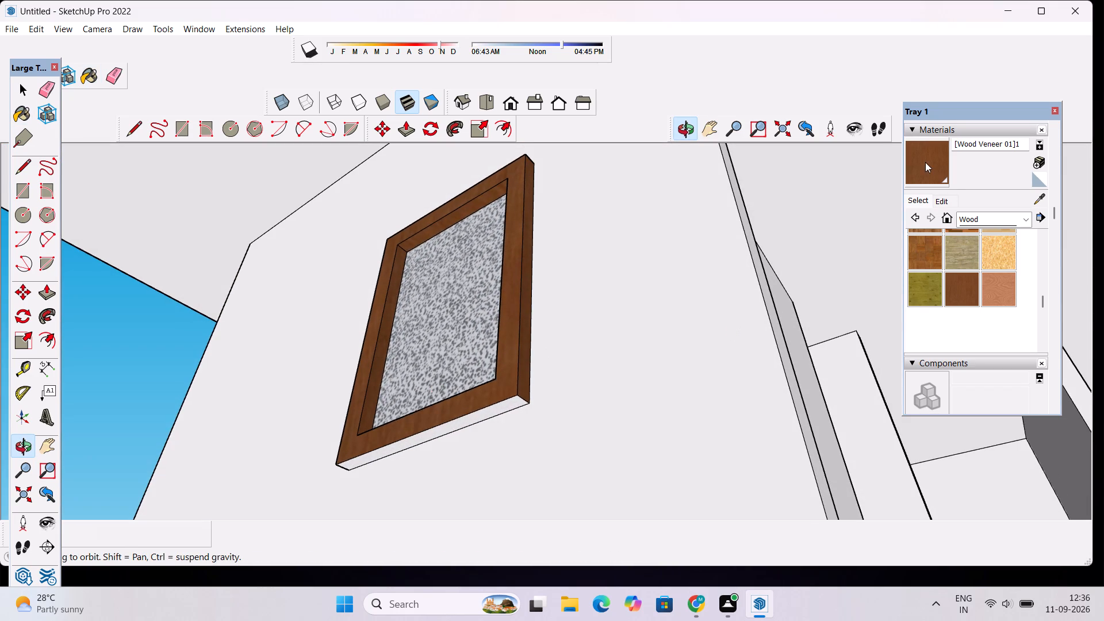
{"action": "left_click", "coordinate": [925, 162]}
{"action": "scroll", "coordinate": [483, 424], "scroll_direction": "up", "scroll_amount": 3}
{"action": "left_click", "coordinate": [486, 411]}
{"action": "scroll", "coordinate": [486, 411], "scroll_direction": "down", "scroll_amount": 1}
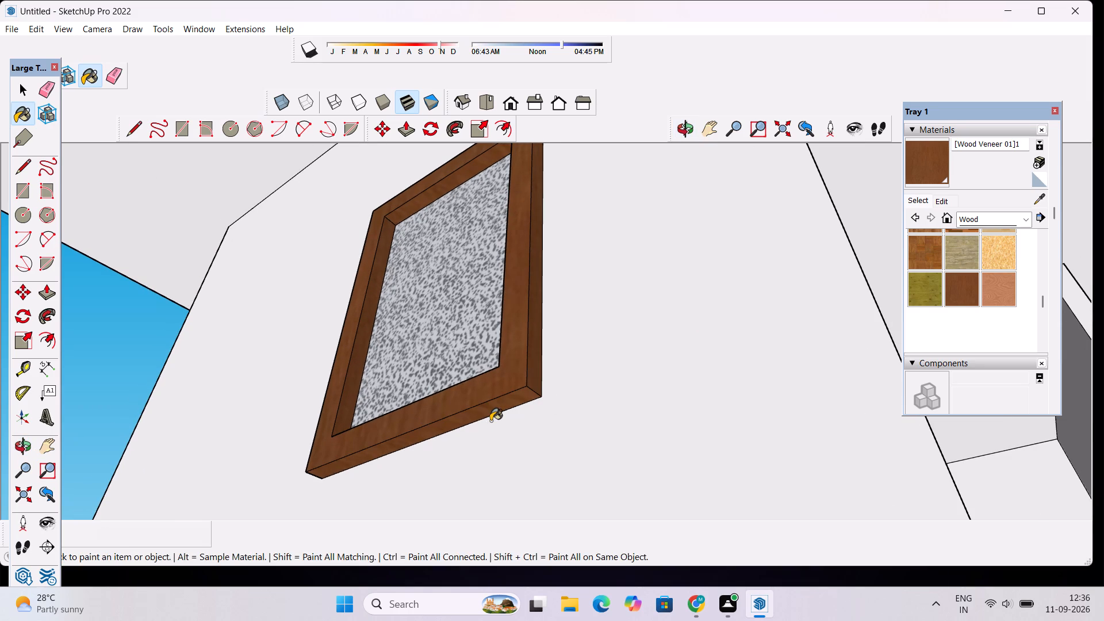
{"action": "scroll", "coordinate": [546, 387], "scroll_direction": "down", "scroll_amount": 5}
Check the house from the standard front view and from raised and lowered angles, covering the porch, steps and facade.
{"action": "left_click", "coordinate": [684, 128]}
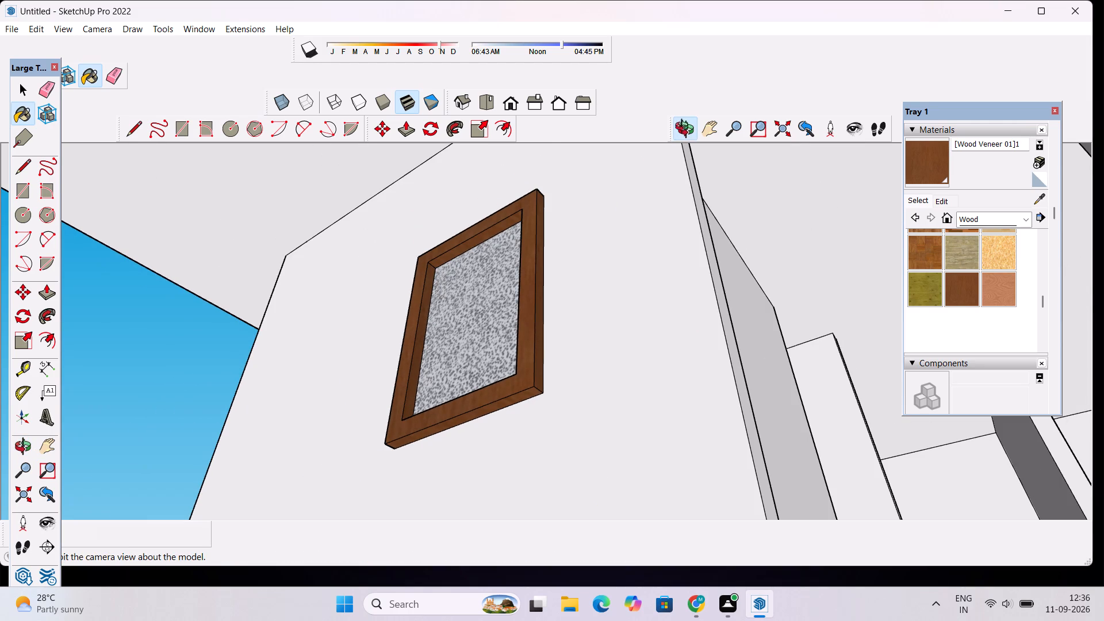
{"action": "left_click_drag", "start_coordinate": [540, 229], "coordinate": [561, 258]}
{"action": "scroll", "coordinate": [563, 259], "scroll_direction": "down", "scroll_amount": 9}
{"action": "scroll", "coordinate": [567, 263], "scroll_direction": "down", "scroll_amount": 16}
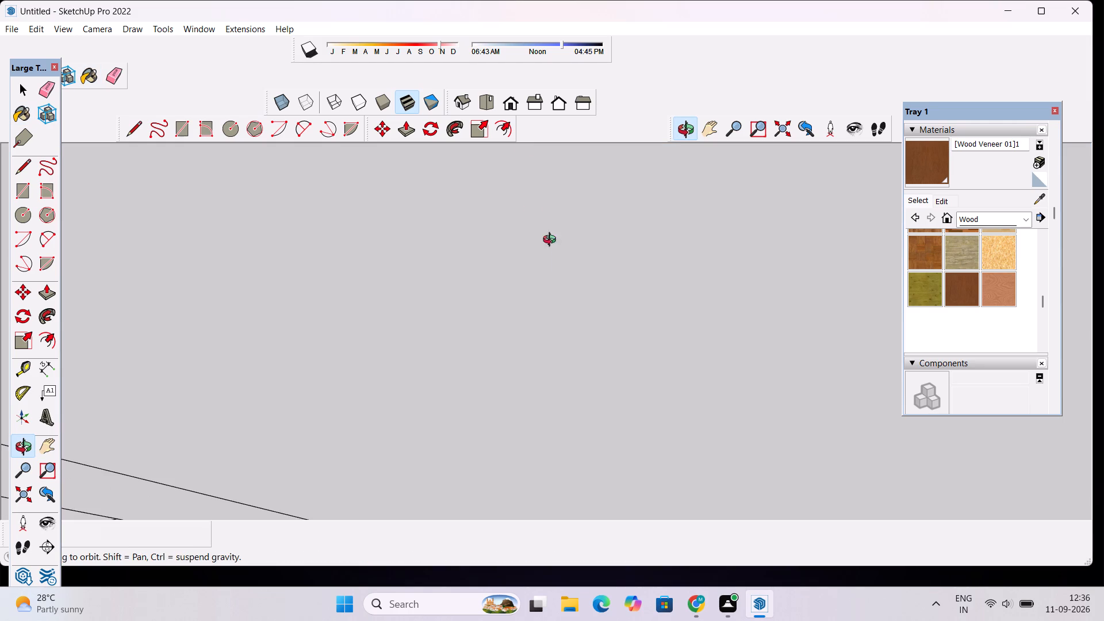
{"action": "left_click", "coordinate": [508, 101]}
{"action": "scroll", "coordinate": [597, 236], "scroll_direction": "down", "scroll_amount": 13}
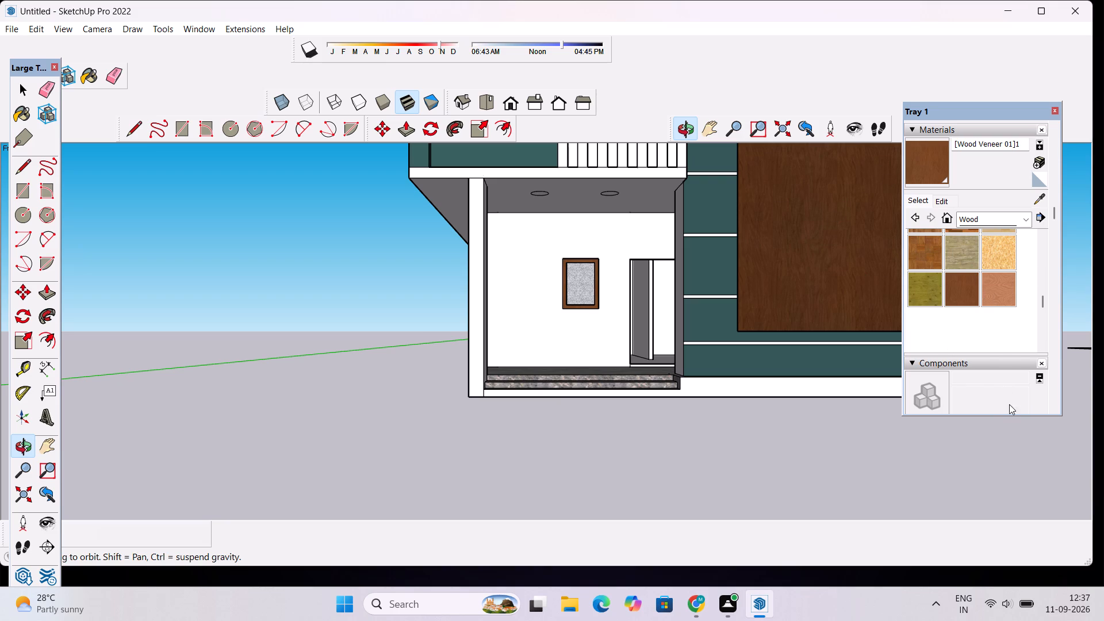
{"action": "scroll", "coordinate": [774, 459], "scroll_direction": "down", "scroll_amount": 6}
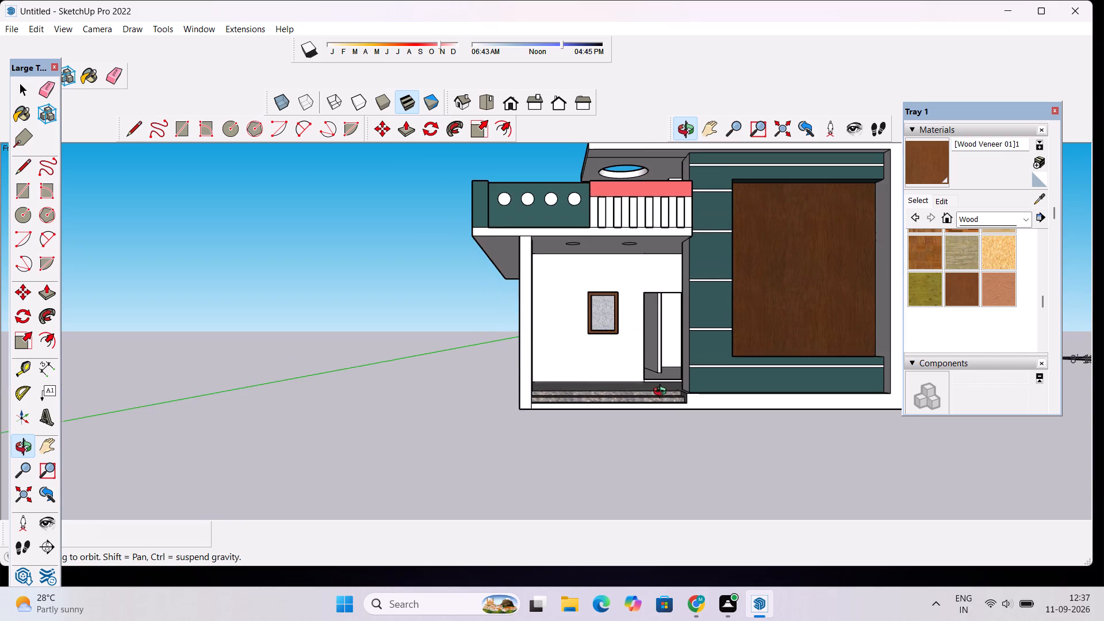
{"action": "left_click_drag", "start_coordinate": [658, 299], "coordinate": [660, 382]}
{"action": "scroll", "coordinate": [676, 338], "scroll_direction": "up", "scroll_amount": 3}
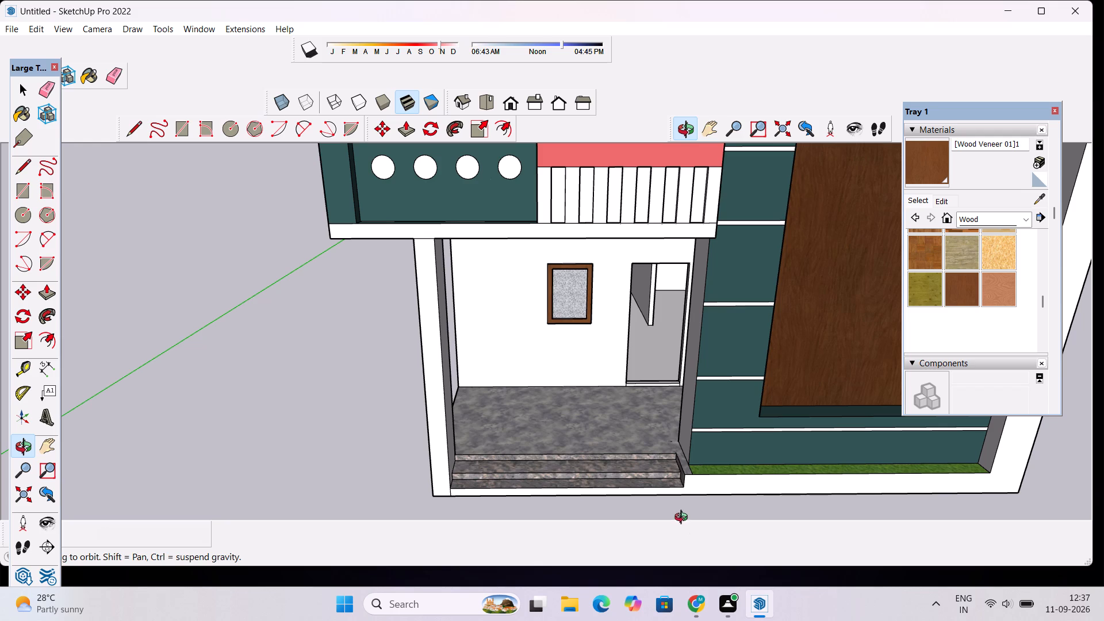
{"action": "scroll", "coordinate": [646, 555], "scroll_direction": "down", "scroll_amount": 3}
{"action": "scroll", "coordinate": [654, 553], "scroll_direction": "up", "scroll_amount": 2}
{"action": "scroll", "coordinate": [646, 543], "scroll_direction": "down", "scroll_amount": 4}
{"action": "scroll", "coordinate": [526, 419], "scroll_direction": "down", "scroll_amount": 6}
{"action": "left_click_drag", "start_coordinate": [536, 484], "coordinate": [531, 486]}
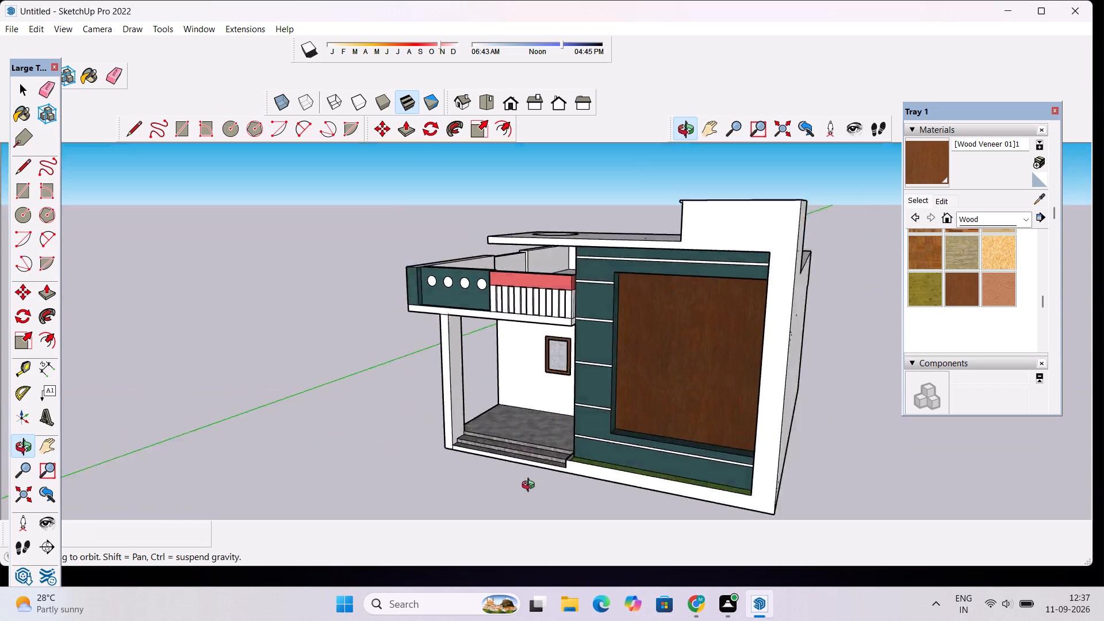
{"action": "left_click_drag", "start_coordinate": [531, 486], "coordinate": [761, 401]}
{"action": "left_click_drag", "start_coordinate": [753, 364], "coordinate": [582, 336]}
Erase the stray line on the underside of the roof slab above the balcony.
{"action": "scroll", "coordinate": [654, 232], "scroll_direction": "up", "scroll_amount": 2}
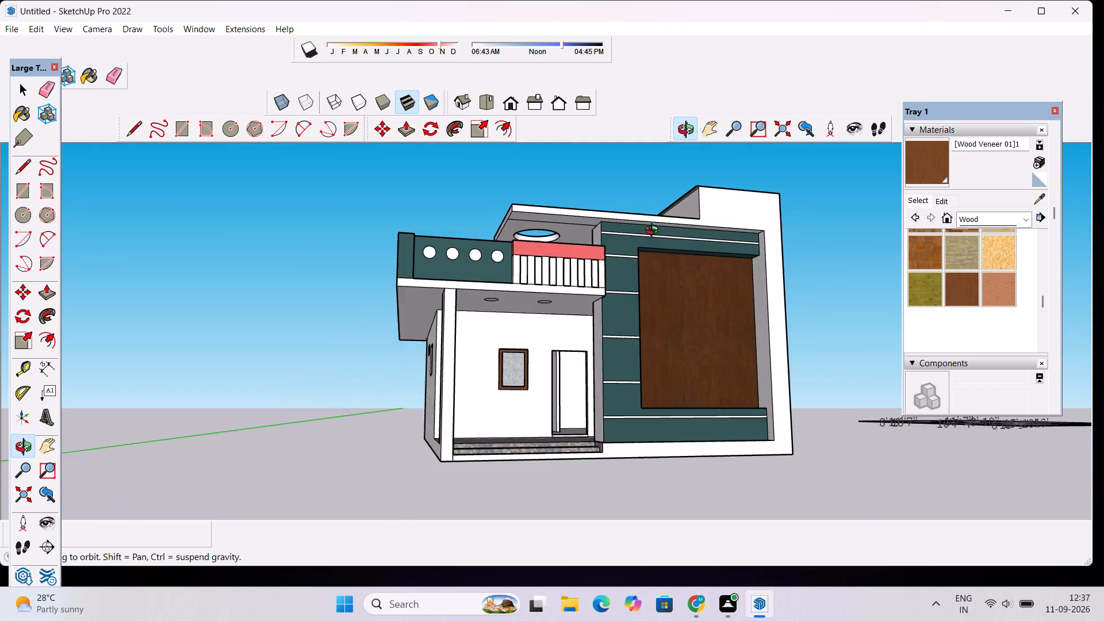
{"action": "scroll", "coordinate": [654, 232], "scroll_direction": "up", "scroll_amount": 4}
{"action": "scroll", "coordinate": [420, 198], "scroll_direction": "up", "scroll_amount": 3}
{"action": "key", "text": "space"}
{"action": "type", "text": "e"}
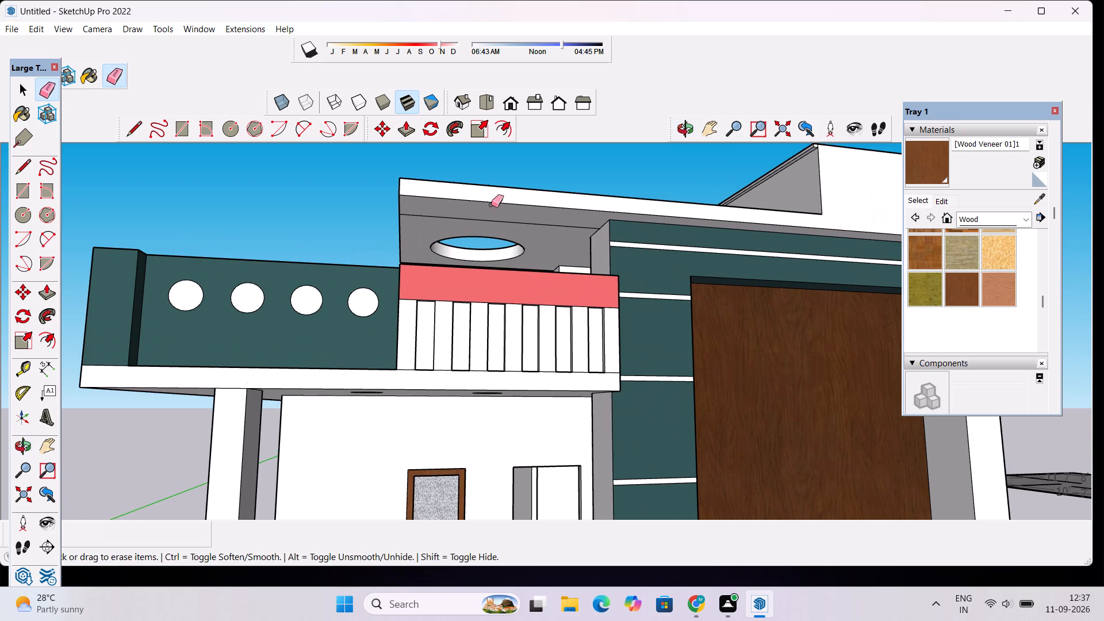
{"action": "left_click_drag", "start_coordinate": [531, 215], "coordinate": [536, 228]}
{"action": "scroll", "coordinate": [538, 220], "scroll_direction": "down", "scroll_amount": 5}
Examine the whole front elevation from low and high angles, including the roof slab, balcony and wood panel.
{"action": "left_click", "coordinate": [678, 131]}
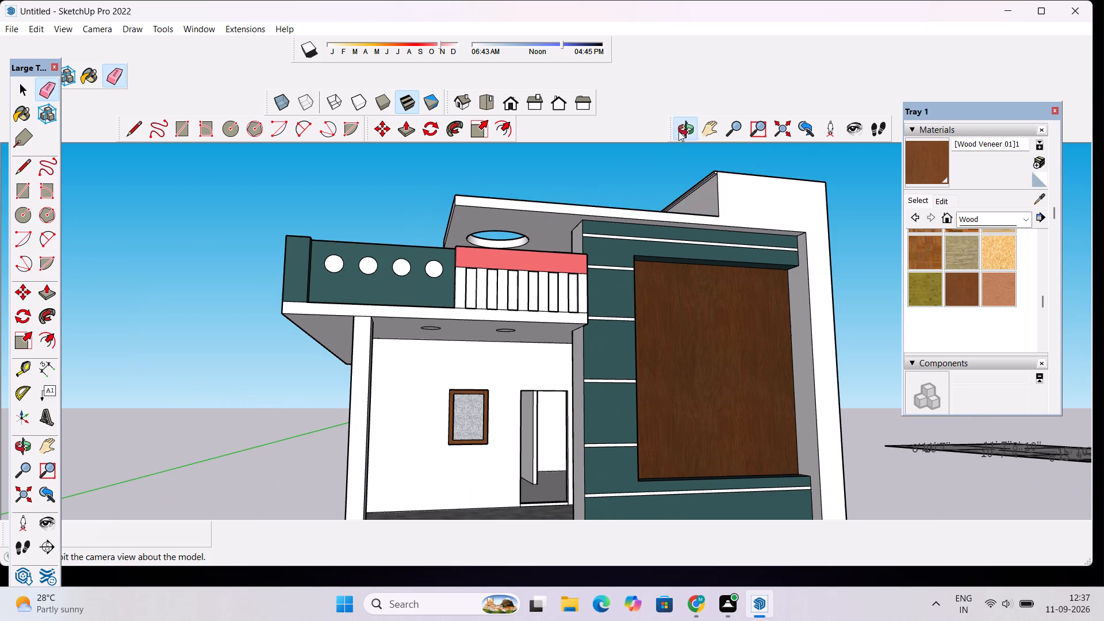
{"action": "left_click_drag", "start_coordinate": [670, 198], "coordinate": [631, 355]}
{"action": "left_click_drag", "start_coordinate": [432, 329], "coordinate": [459, 189]}
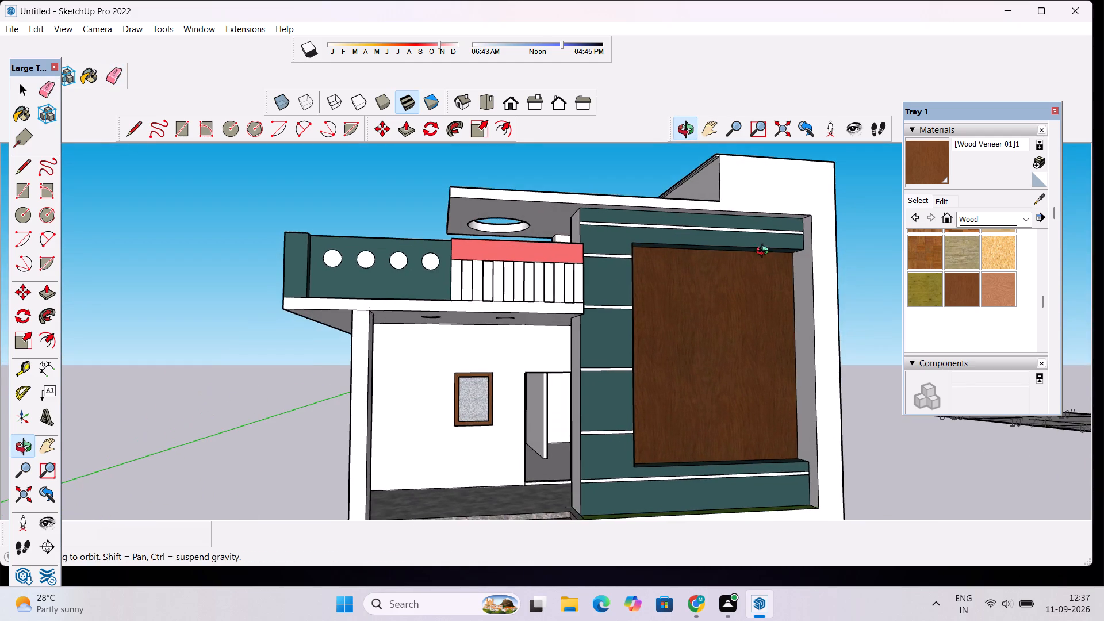
{"action": "scroll", "coordinate": [784, 255], "scroll_direction": "down", "scroll_amount": 5}
{"action": "left_click_drag", "start_coordinate": [787, 298], "coordinate": [676, 269]}
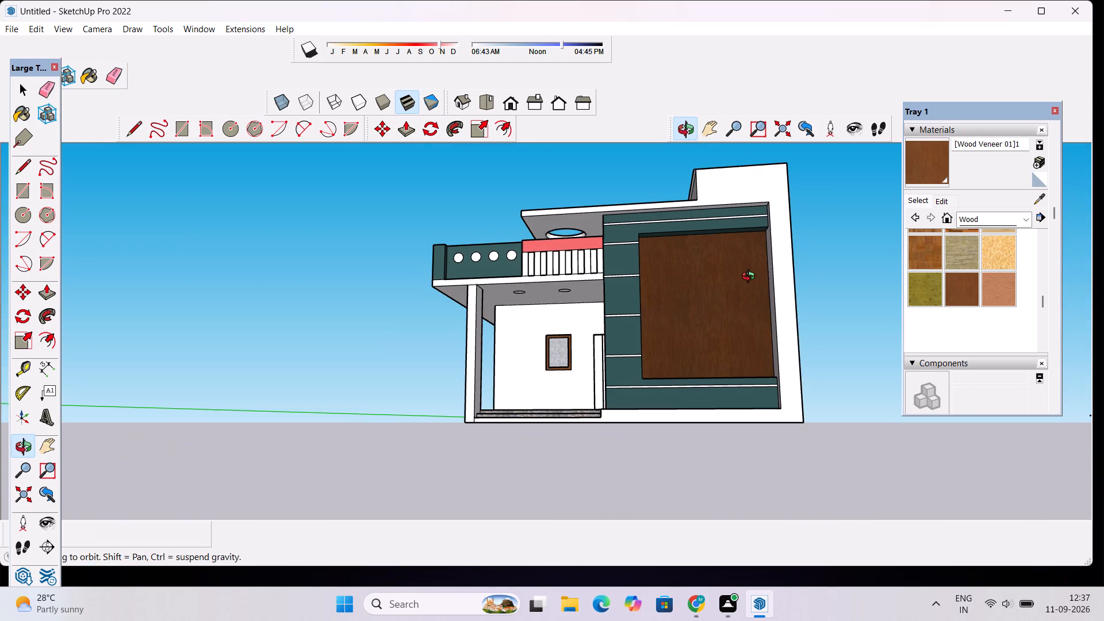
{"action": "scroll", "coordinate": [617, 296], "scroll_direction": "up", "scroll_amount": 3}
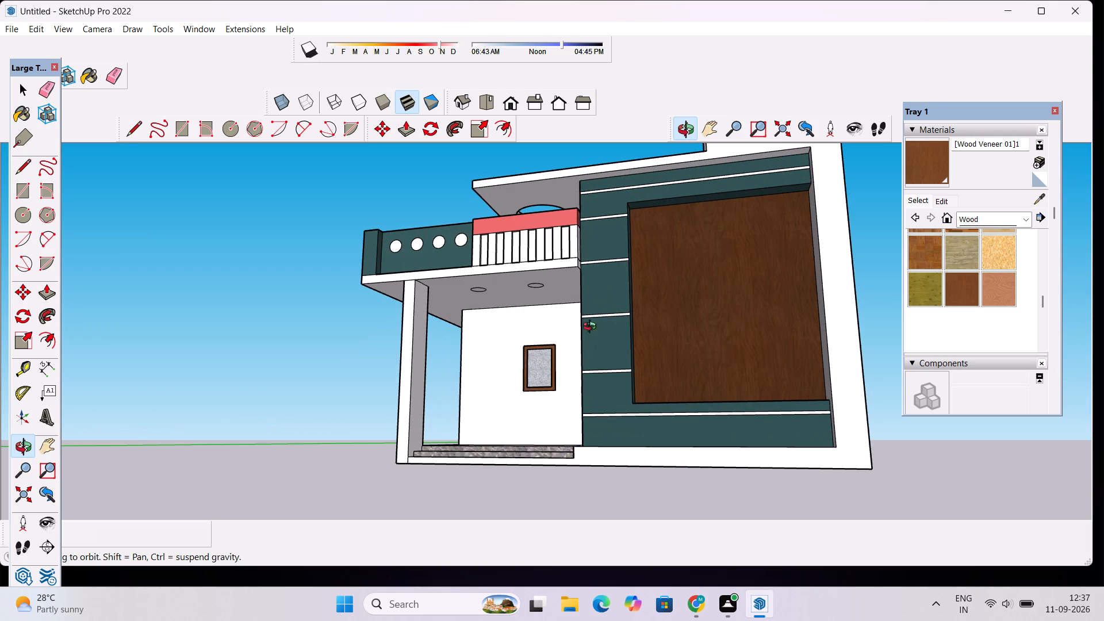
{"action": "scroll", "coordinate": [578, 371], "scroll_direction": "down", "scroll_amount": 3}
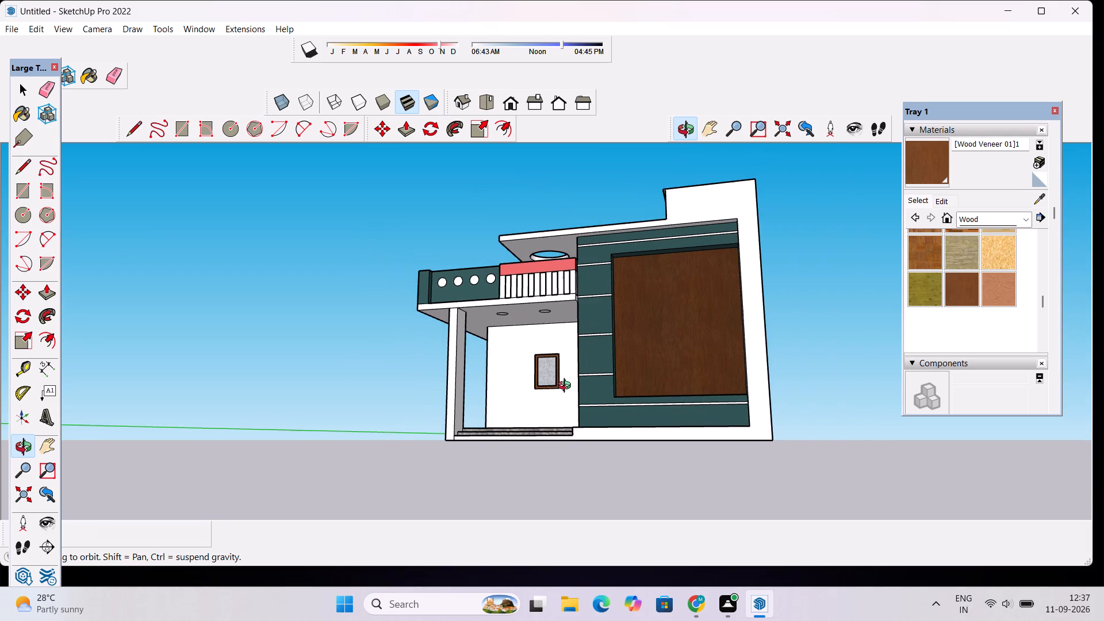
{"action": "left_click_drag", "start_coordinate": [562, 285], "coordinate": [599, 383]}
{"action": "scroll", "coordinate": [512, 362], "scroll_direction": "up", "scroll_amount": 4}
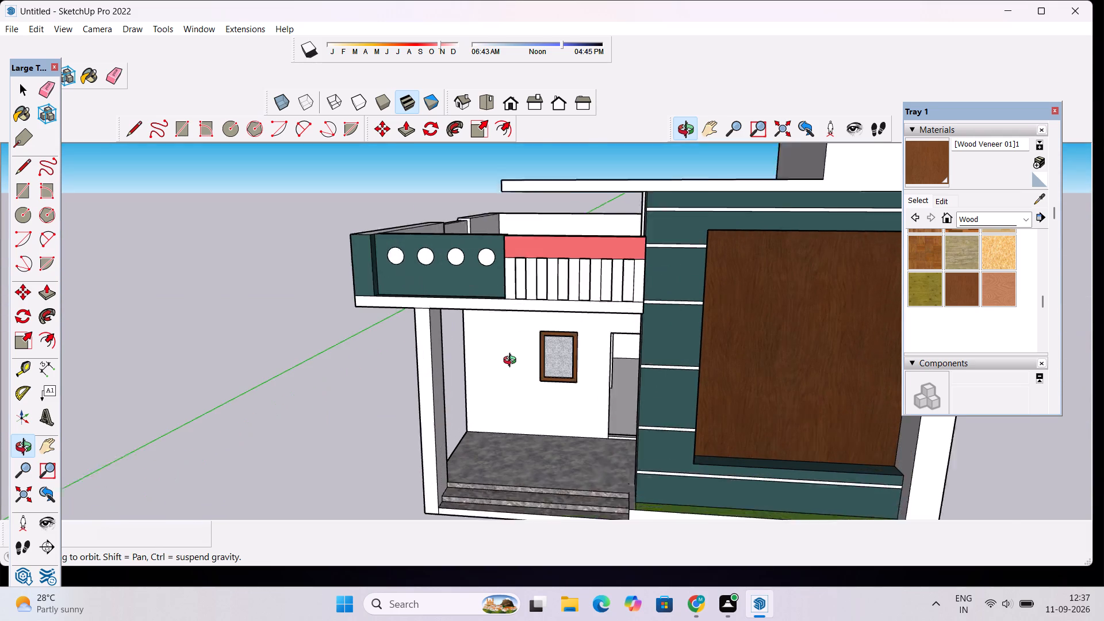
{"action": "scroll", "coordinate": [512, 362], "scroll_direction": "up", "scroll_amount": 2}
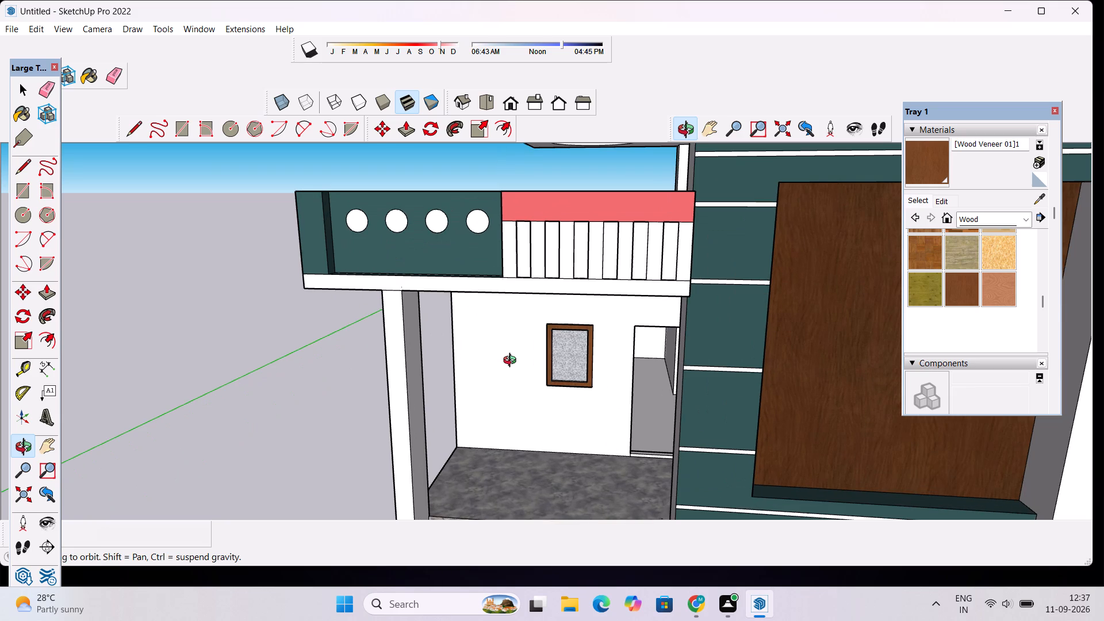
{"action": "scroll", "coordinate": [516, 373], "scroll_direction": "down", "scroll_amount": 2}
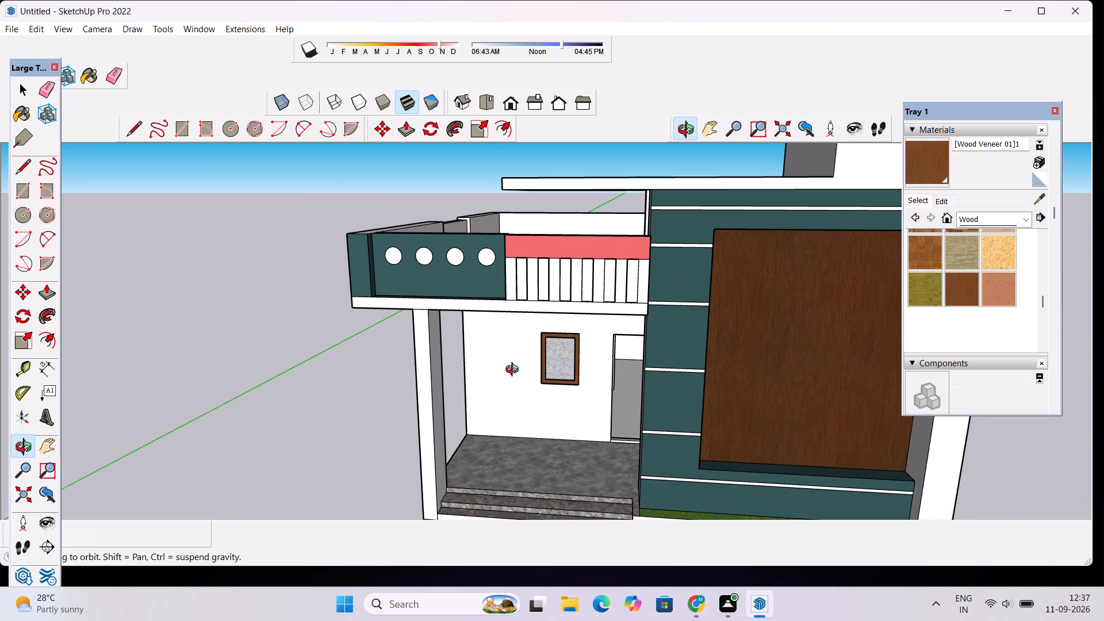
{"action": "scroll", "coordinate": [515, 371], "scroll_direction": "down", "scroll_amount": 4}
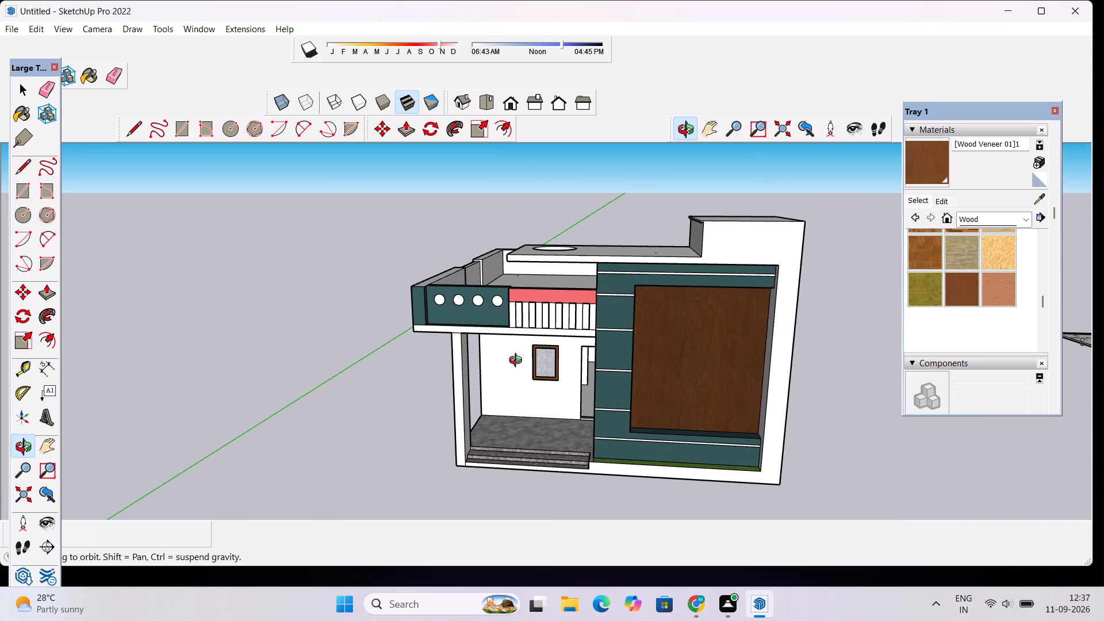
{"action": "scroll", "coordinate": [515, 323], "scroll_direction": "down", "scroll_amount": 1}
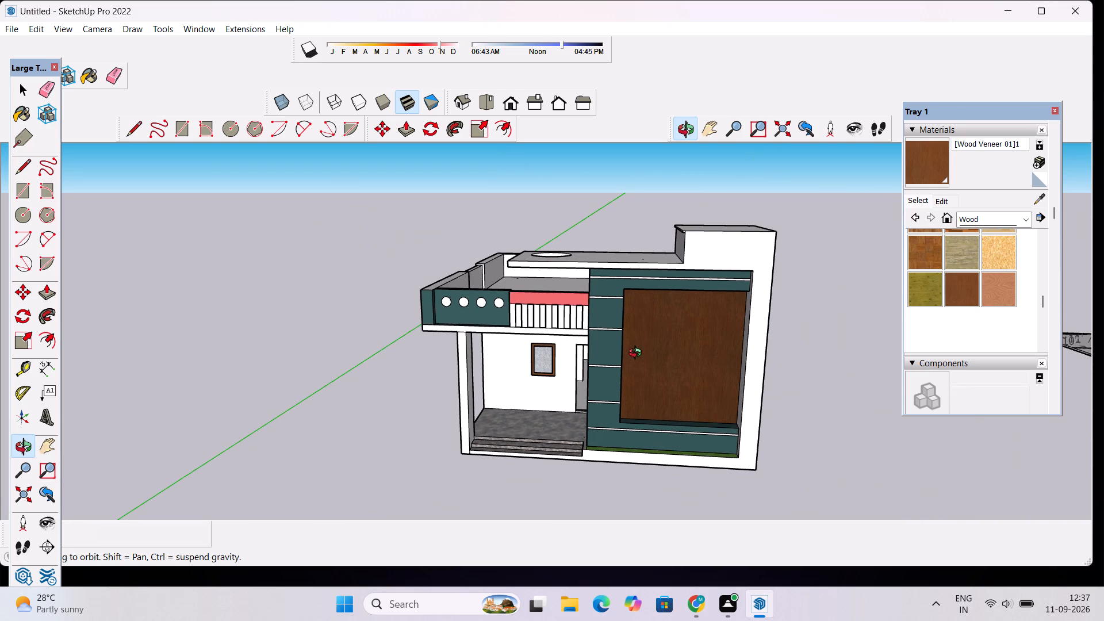
{"action": "scroll", "coordinate": [588, 376], "scroll_direction": "down", "scroll_amount": 4}
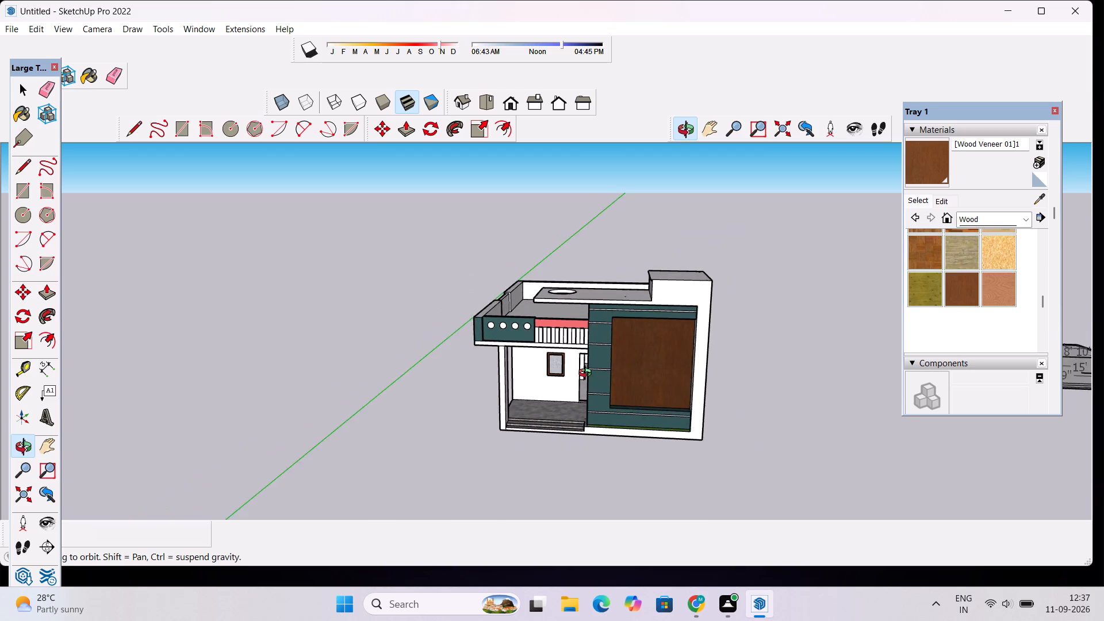
Examine the porch window, door opening, balcony railing and adjoining facade strips at closer range.
{"action": "scroll", "coordinate": [592, 367], "scroll_direction": "up", "scroll_amount": 13}
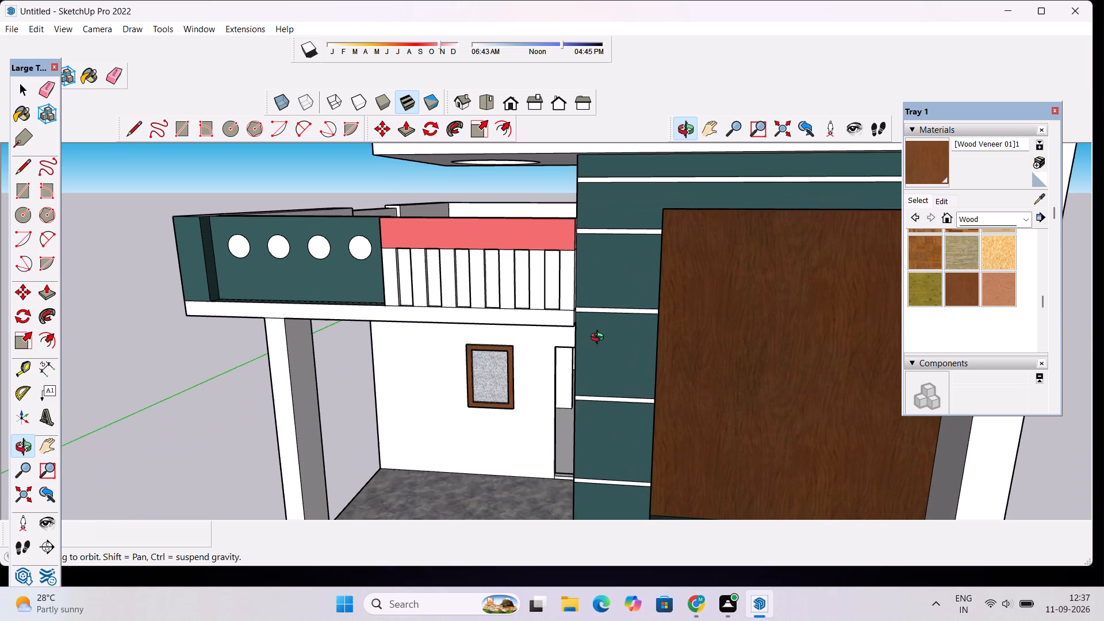
{"action": "scroll", "coordinate": [600, 339], "scroll_direction": "up", "scroll_amount": 5}
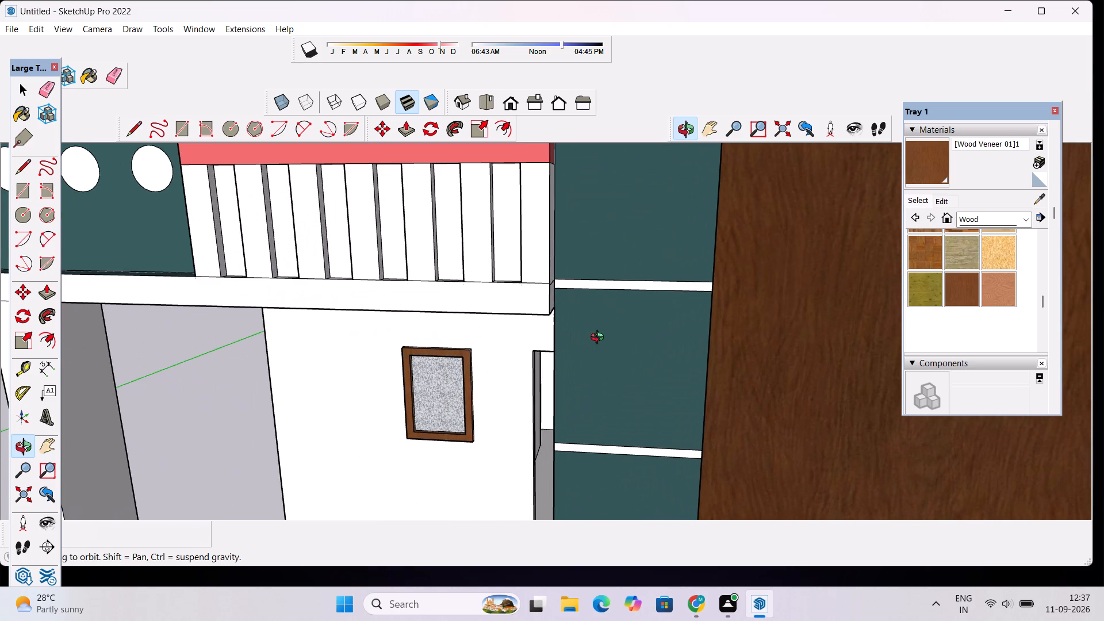
{"action": "scroll", "coordinate": [600, 339], "scroll_direction": "up", "scroll_amount": 3}
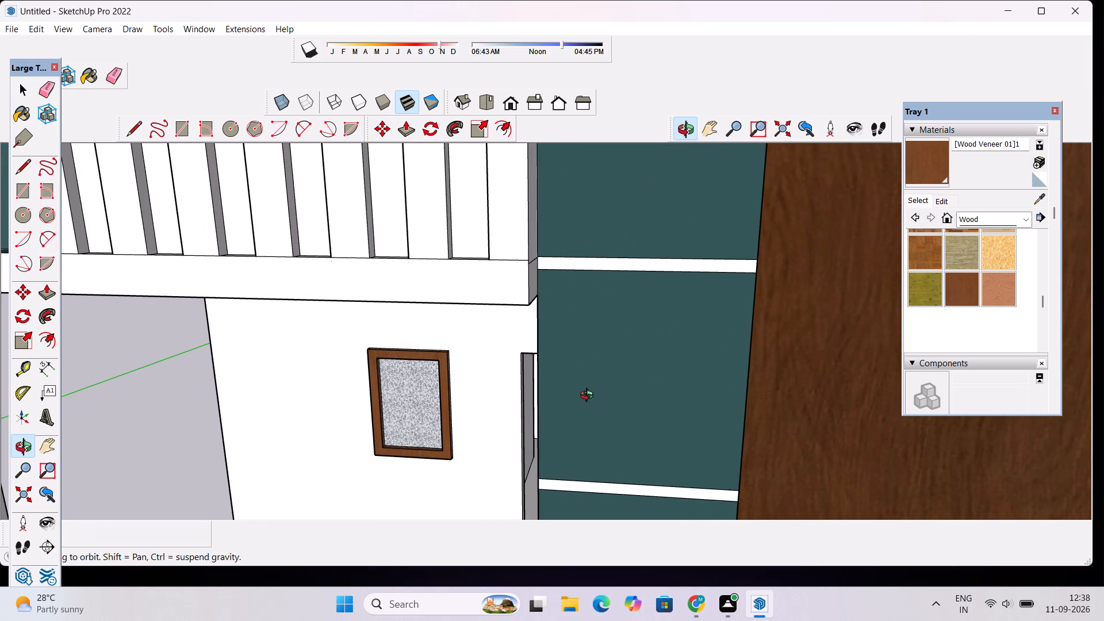
{"action": "left_click", "coordinate": [639, 371]}
{"action": "scroll", "coordinate": [632, 377], "scroll_direction": "down", "scroll_amount": 16}
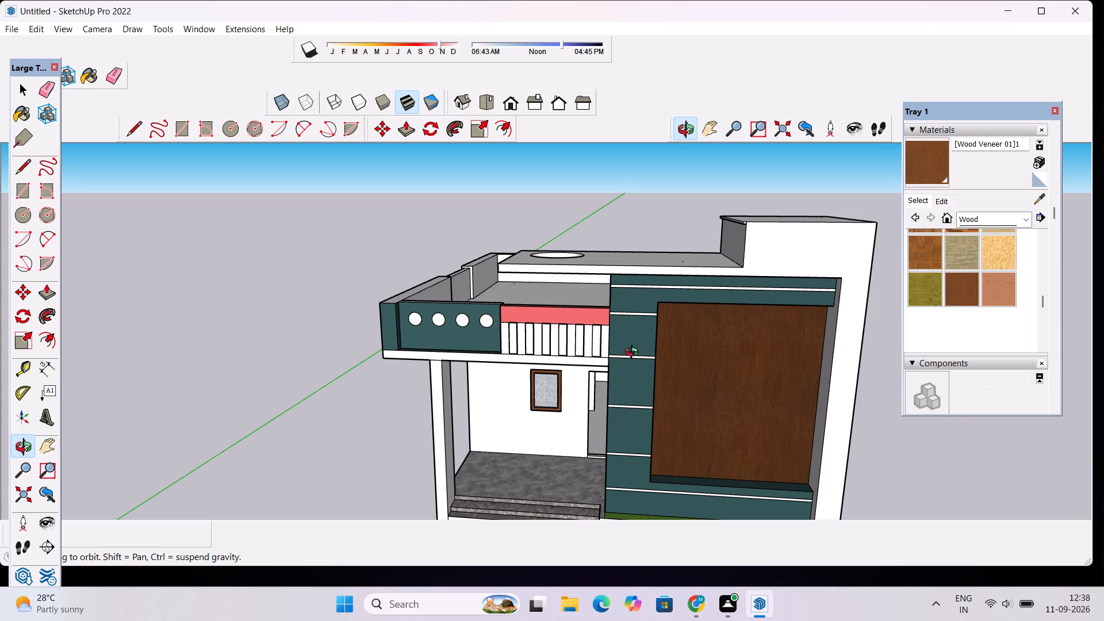
{"action": "scroll", "coordinate": [561, 370], "scroll_direction": "up", "scroll_amount": 2}
{"action": "scroll", "coordinate": [561, 370], "scroll_direction": "down", "scroll_amount": 4}
{"action": "left_click_drag", "start_coordinate": [528, 399], "coordinate": [625, 396]}
{"action": "scroll", "coordinate": [614, 397], "scroll_direction": "up", "scroll_amount": 5}
{"action": "scroll", "coordinate": [614, 397], "scroll_direction": "down", "scroll_amount": 1}
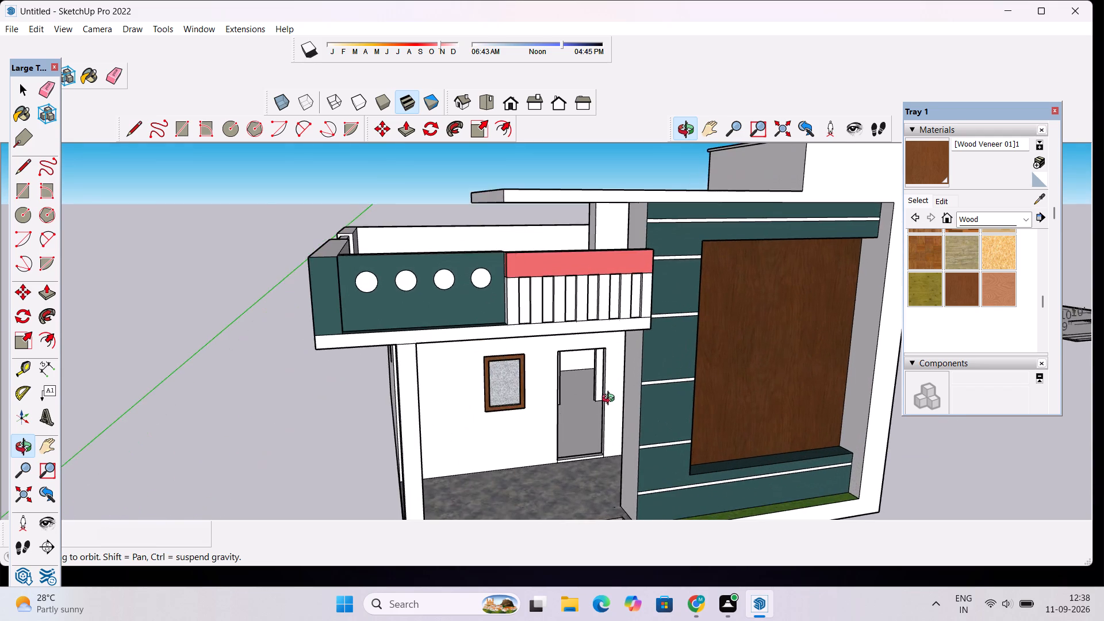
Close the porch door opening with a rectangle of 6' 10" by 3' drawn between its opposite corners.
{"action": "scroll", "coordinate": [592, 405], "scroll_direction": "up", "scroll_amount": 4}
{"action": "key", "text": "space"}
{"action": "scroll", "coordinate": [591, 397], "scroll_direction": "up", "scroll_amount": 2}
{"action": "key", "text": "r"}
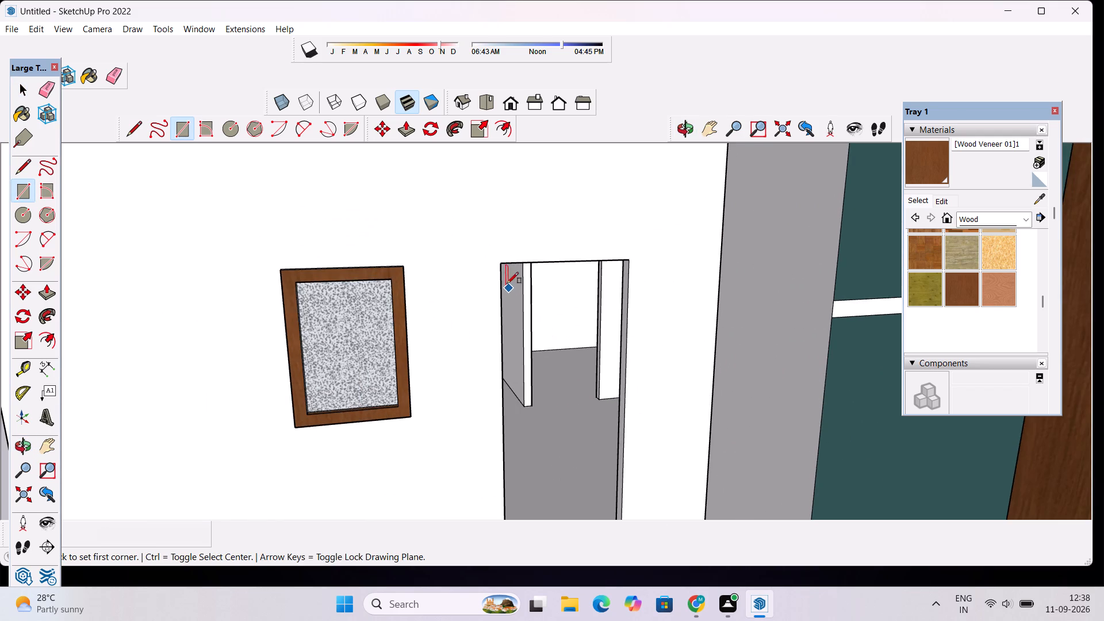
{"action": "left_click", "coordinate": [500, 264]}
{"action": "scroll", "coordinate": [504, 275], "scroll_direction": "down", "scroll_amount": 7}
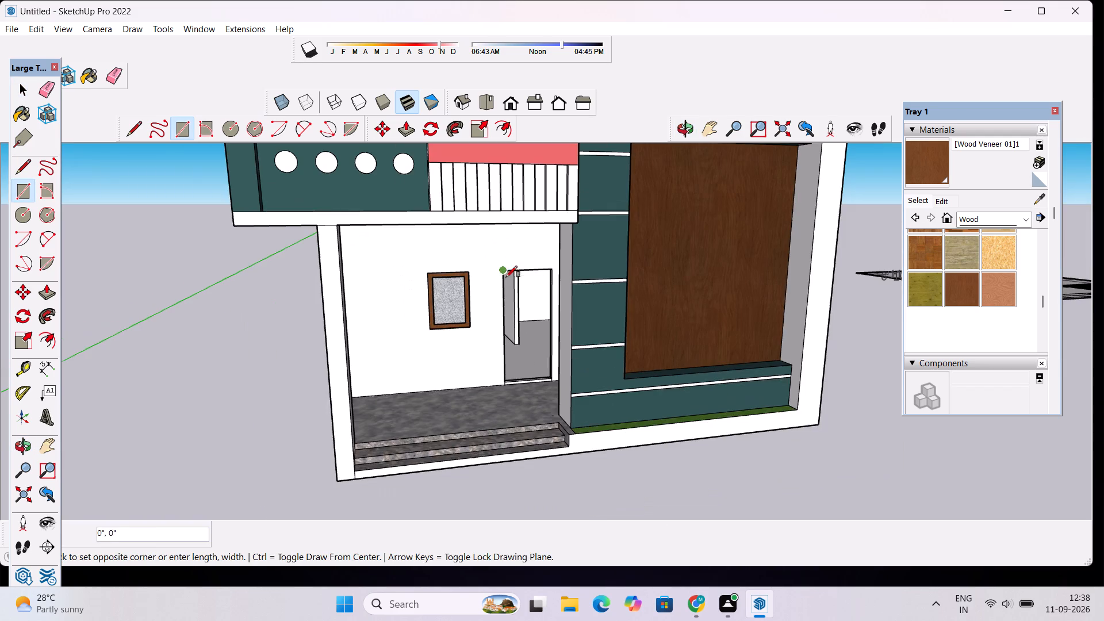
{"action": "scroll", "coordinate": [542, 384], "scroll_direction": "up", "scroll_amount": 10}
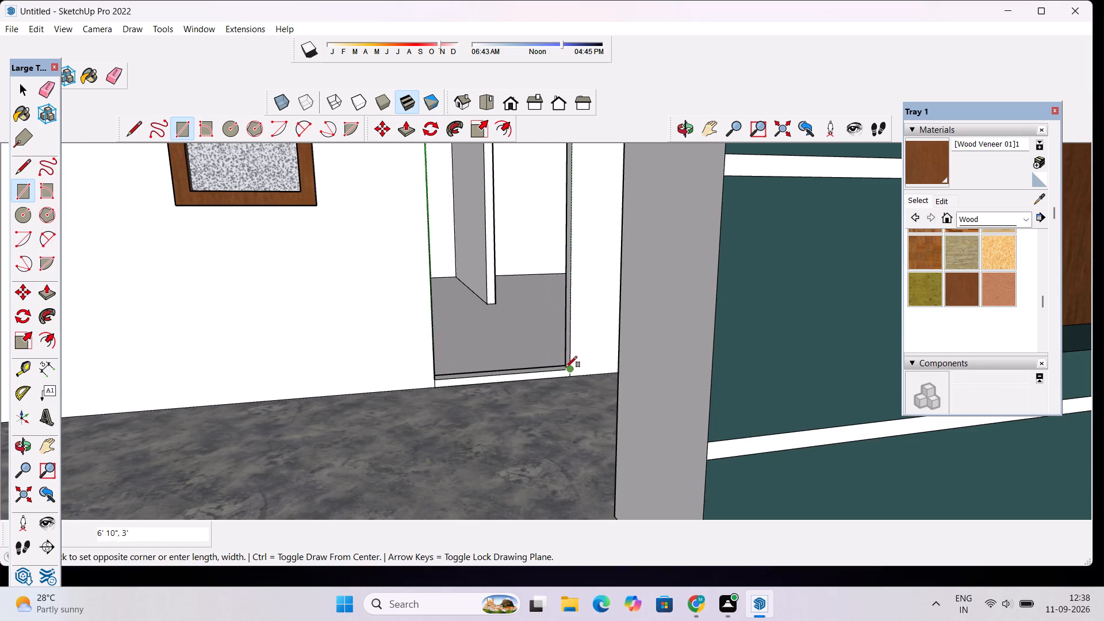
{"action": "left_click", "coordinate": [570, 370]}
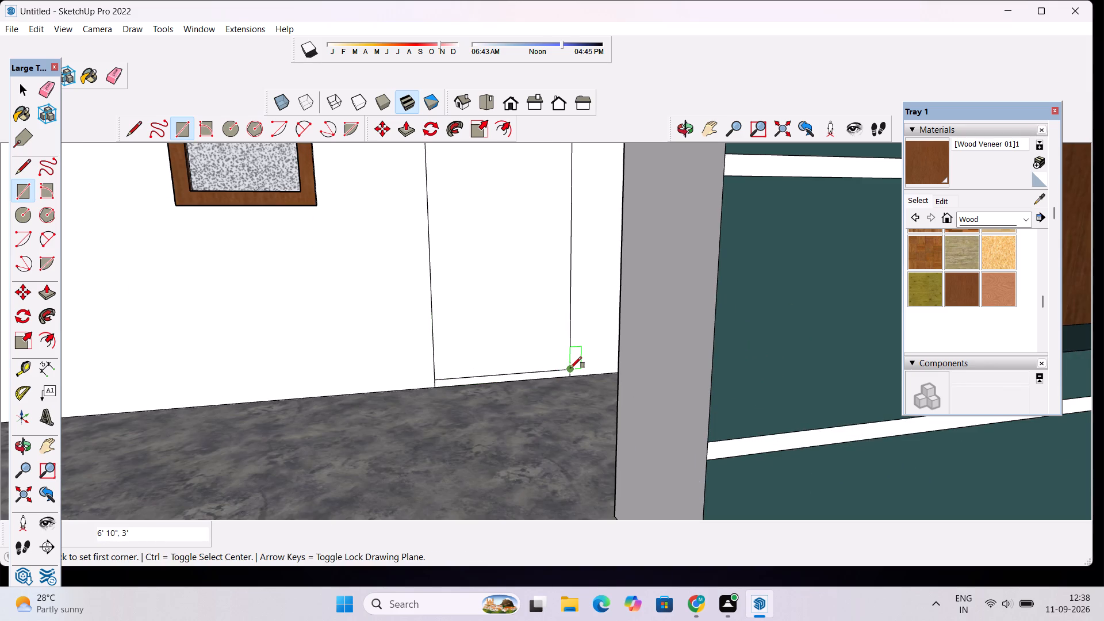
{"action": "key", "text": "space"}
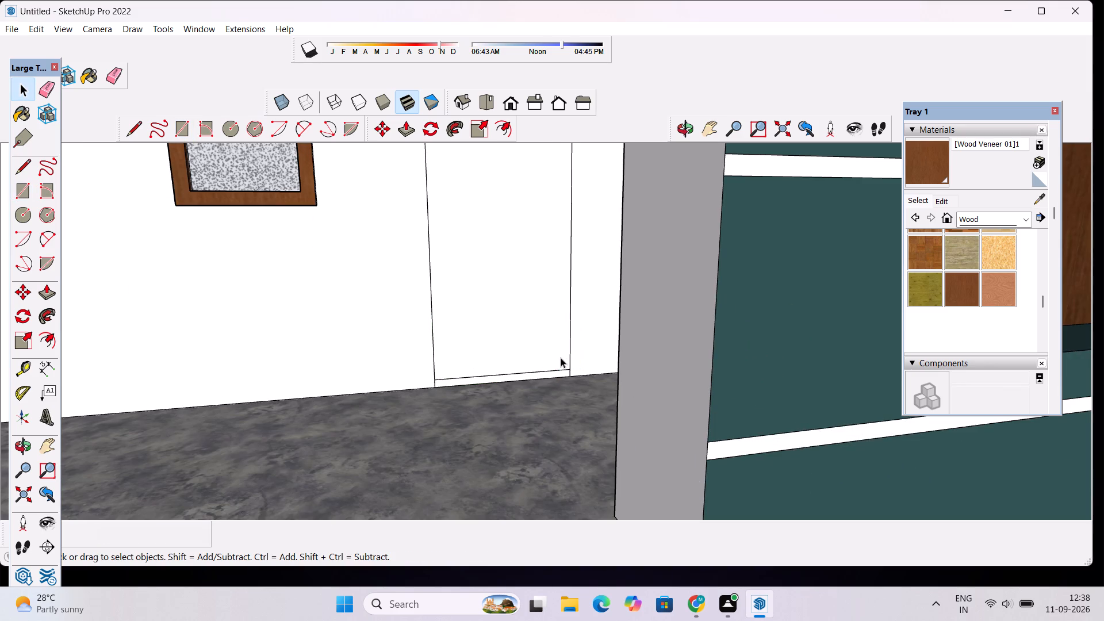
Erase the horizontal threshold line just above the floor so the door face extends down to the porch floor.
{"action": "key", "text": "e"}
{"action": "left_click_drag", "start_coordinate": [520, 346], "coordinate": [525, 356]}
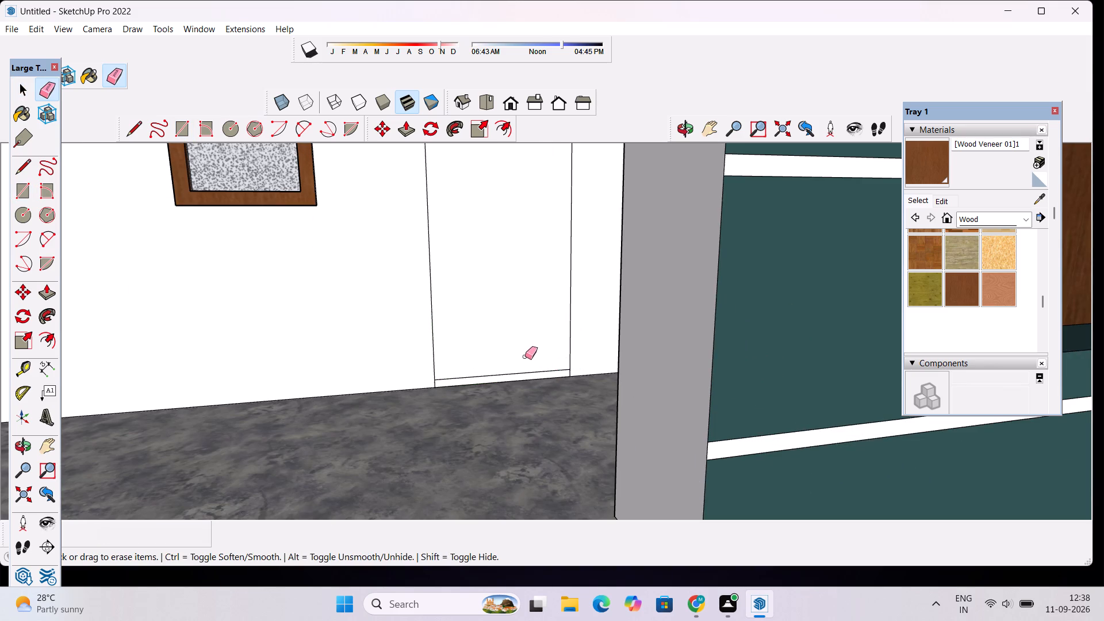
{"action": "left_click_drag", "start_coordinate": [525, 356], "coordinate": [532, 370]}
{"action": "left_click", "coordinate": [532, 370]}
{"action": "scroll", "coordinate": [534, 368], "scroll_direction": "down", "scroll_amount": 9}
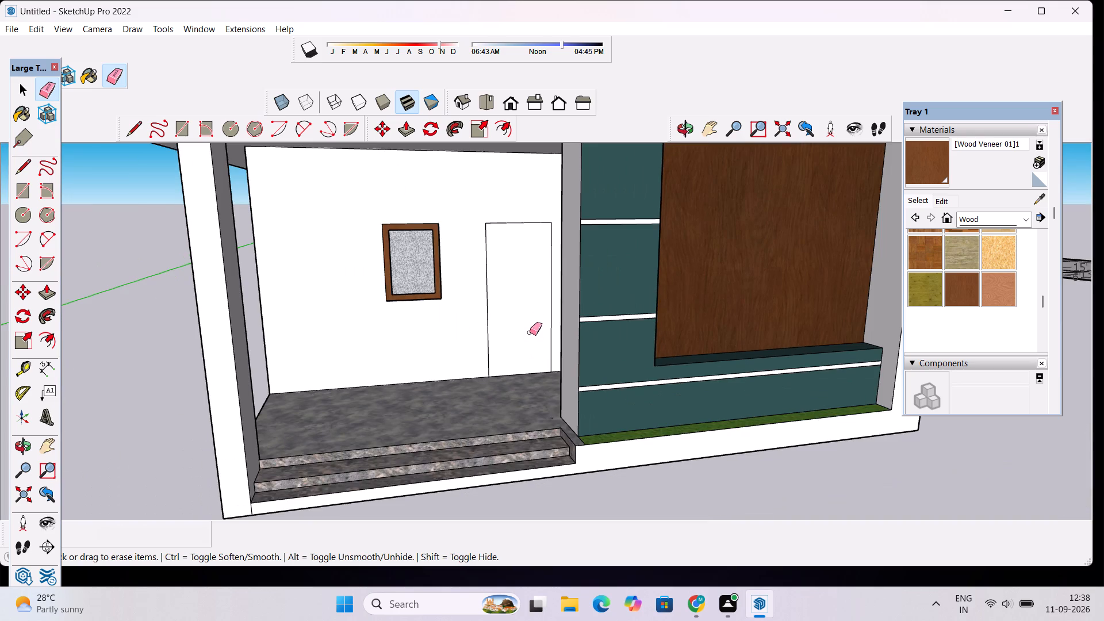
Paint the new door face with 0022_Maroon from the Colors-Named materials.
{"action": "scroll", "coordinate": [528, 324], "scroll_direction": "down", "scroll_amount": 2}
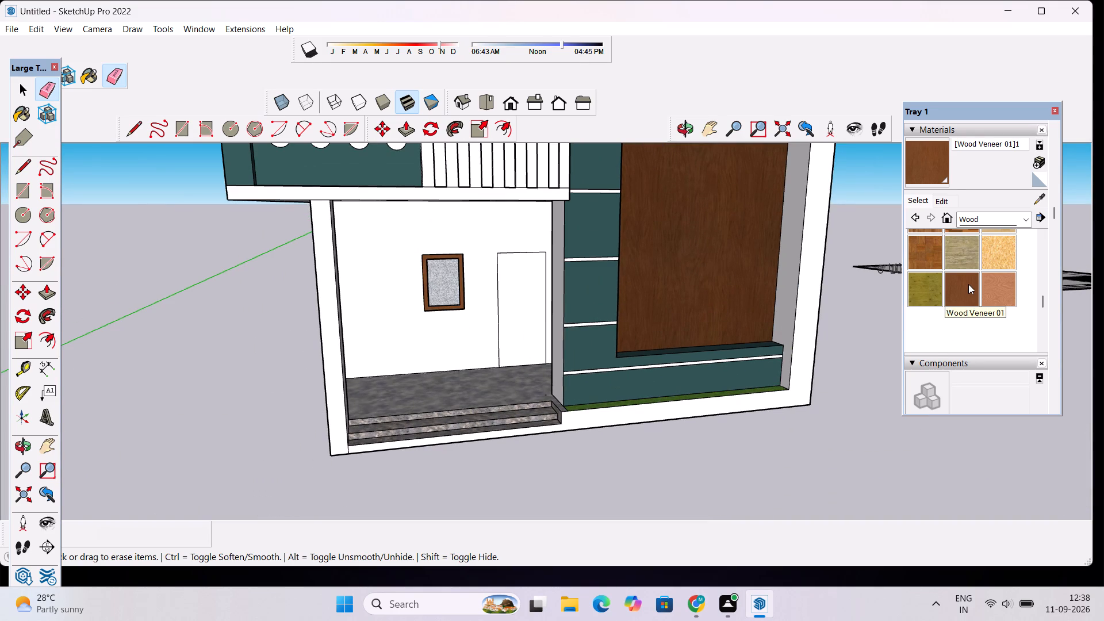
{"action": "scroll", "coordinate": [968, 284], "scroll_direction": "up", "scroll_amount": 4}
{"action": "scroll", "coordinate": [1005, 306], "scroll_direction": "down", "scroll_amount": 2}
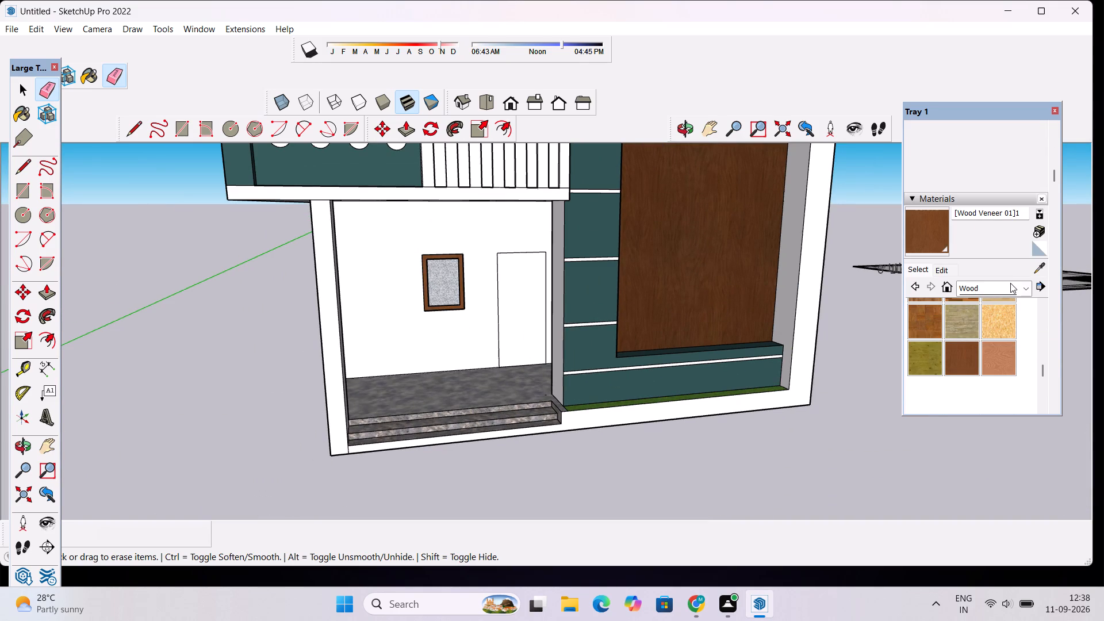
{"action": "left_click", "coordinate": [1017, 289]}
{"action": "left_click", "coordinate": [1005, 347]}
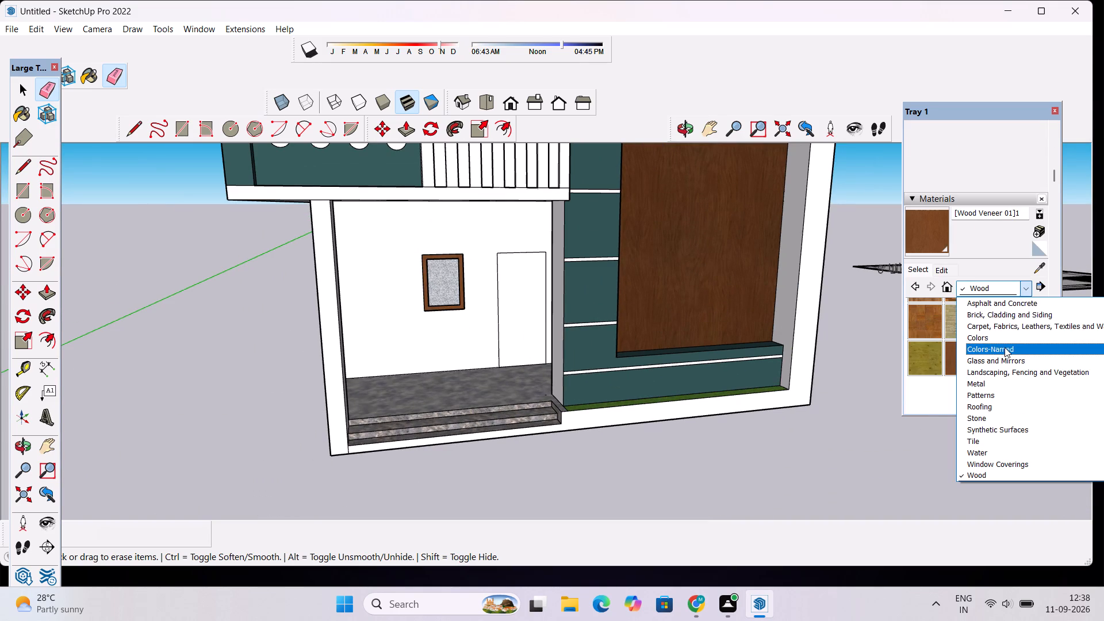
{"action": "scroll", "coordinate": [980, 338], "scroll_direction": "down", "scroll_amount": 3}
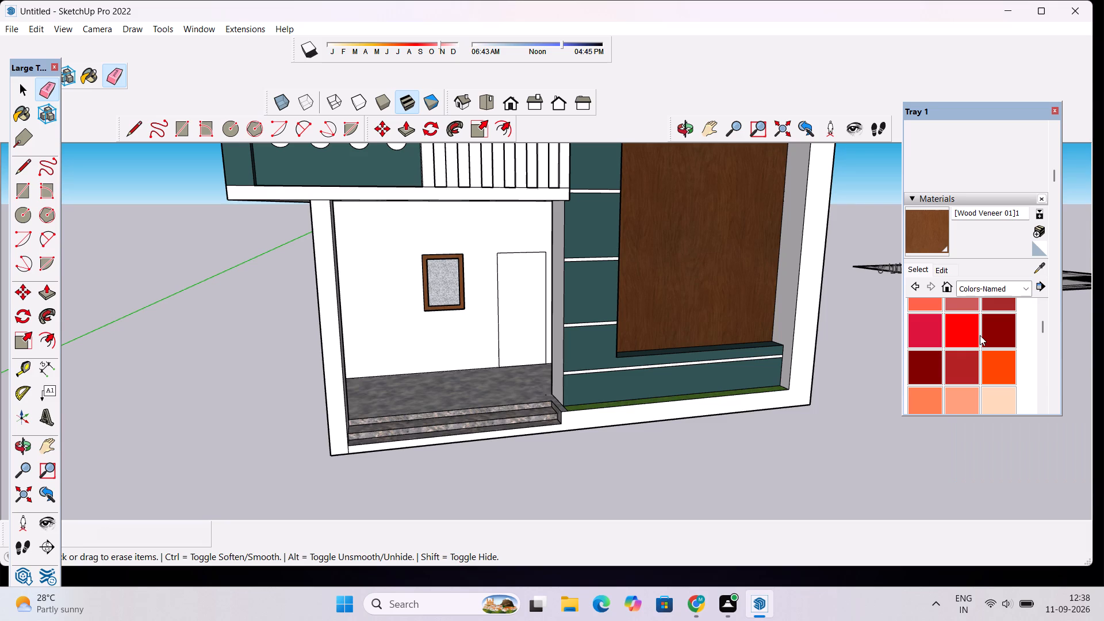
{"action": "left_click", "coordinate": [929, 359]}
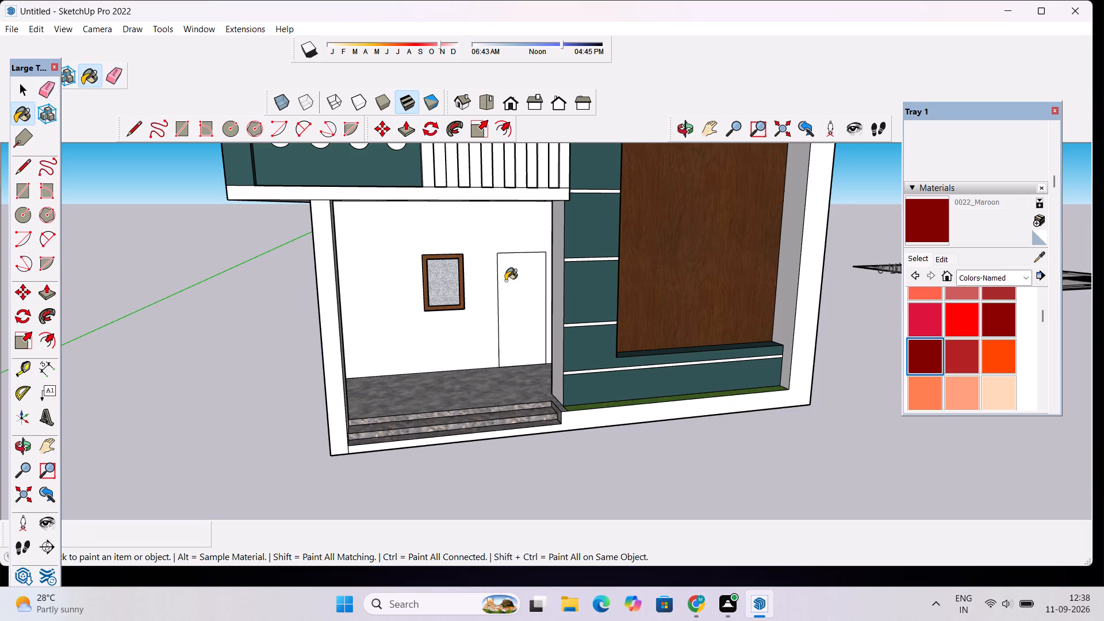
{"action": "left_click", "coordinate": [504, 289]}
Darken the door's 0022_Maroon material to a very deep maroon by lowering its brightness.
{"action": "left_click", "coordinate": [940, 259]}
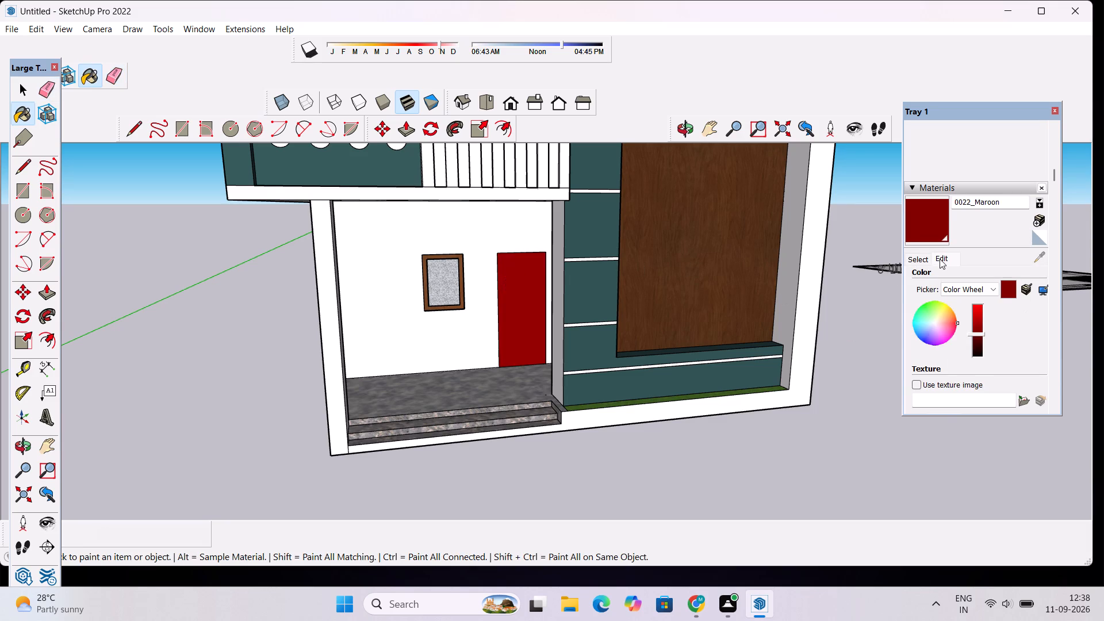
{"action": "scroll", "coordinate": [940, 259], "scroll_direction": "down", "scroll_amount": 1}
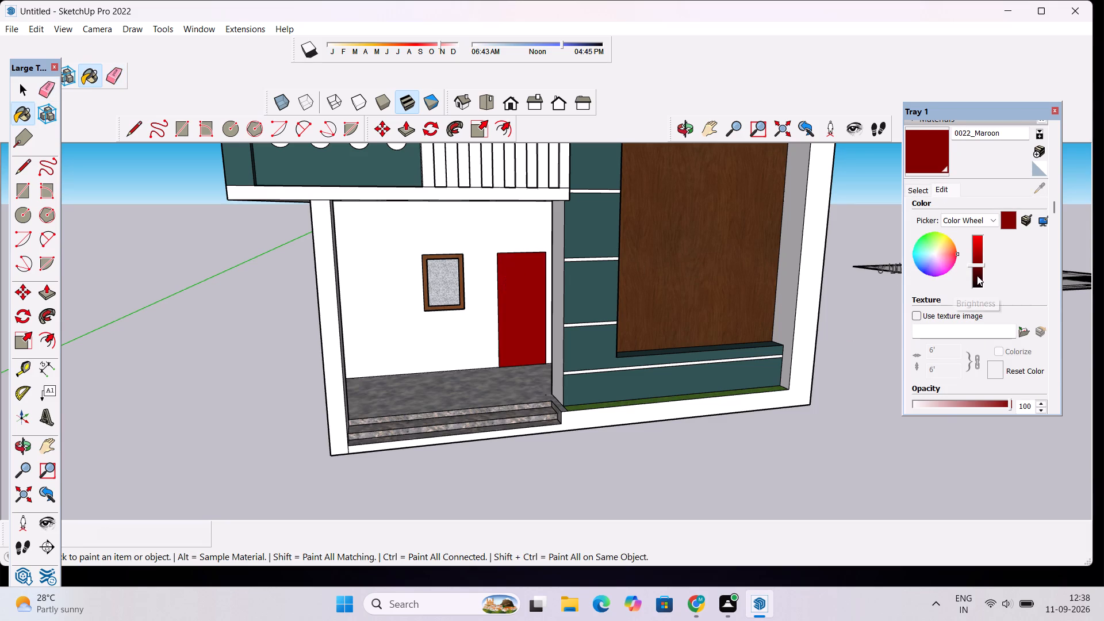
{"action": "left_click", "coordinate": [977, 269]}
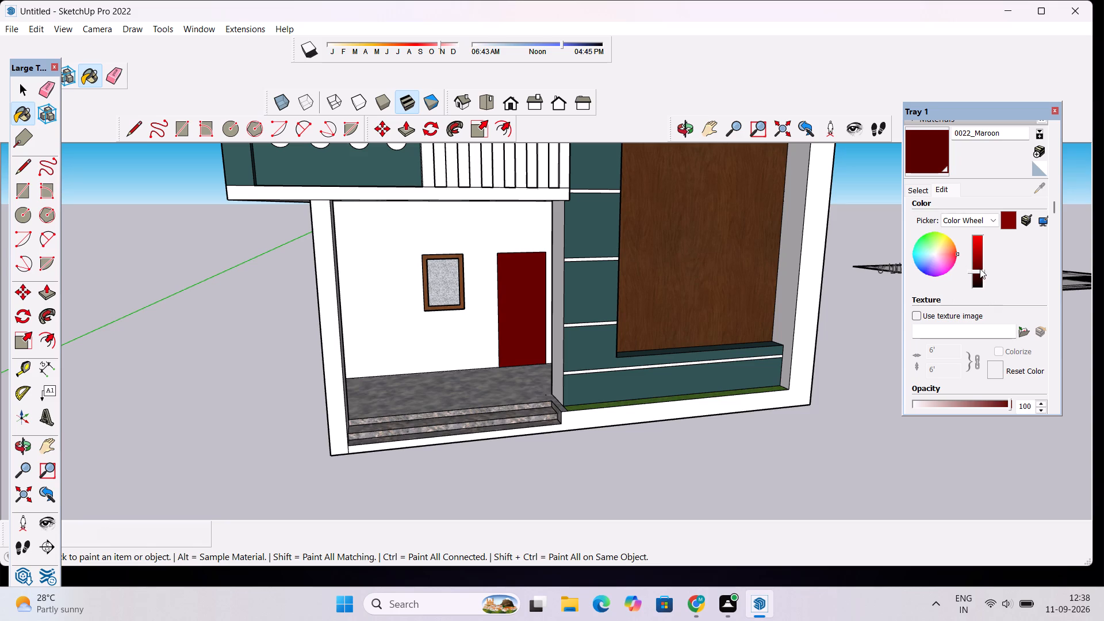
{"action": "left_click", "coordinate": [980, 269]}
{"action": "left_click", "coordinate": [979, 271]}
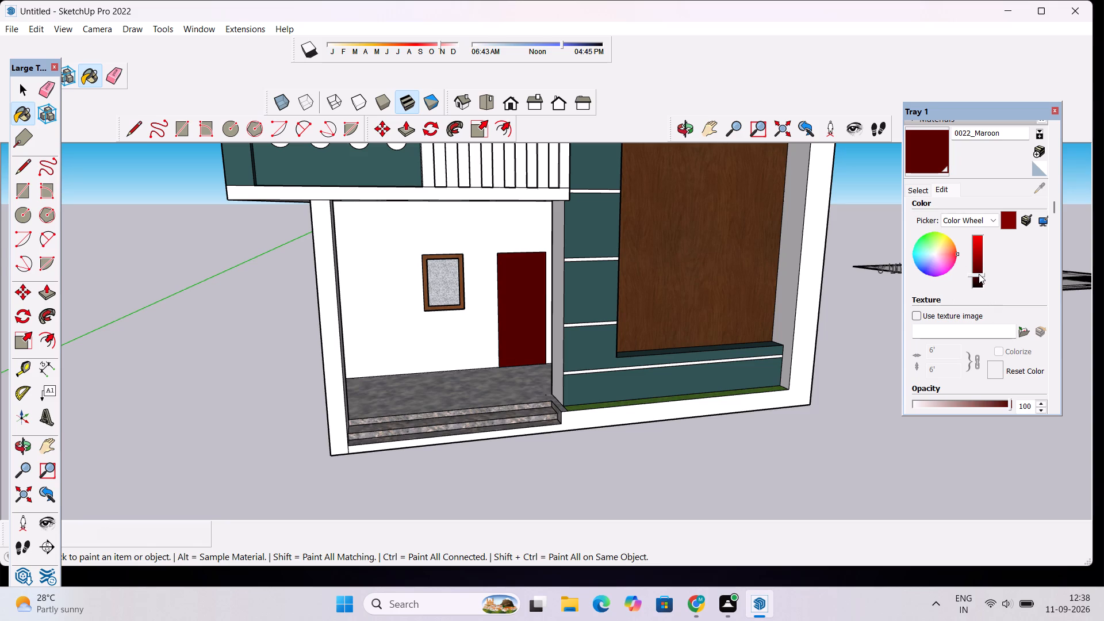
{"action": "left_click", "coordinate": [979, 274]}
{"action": "scroll", "coordinate": [544, 327], "scroll_direction": "down", "scroll_amount": 3}
{"action": "scroll", "coordinate": [542, 333], "scroll_direction": "up", "scroll_amount": 2}
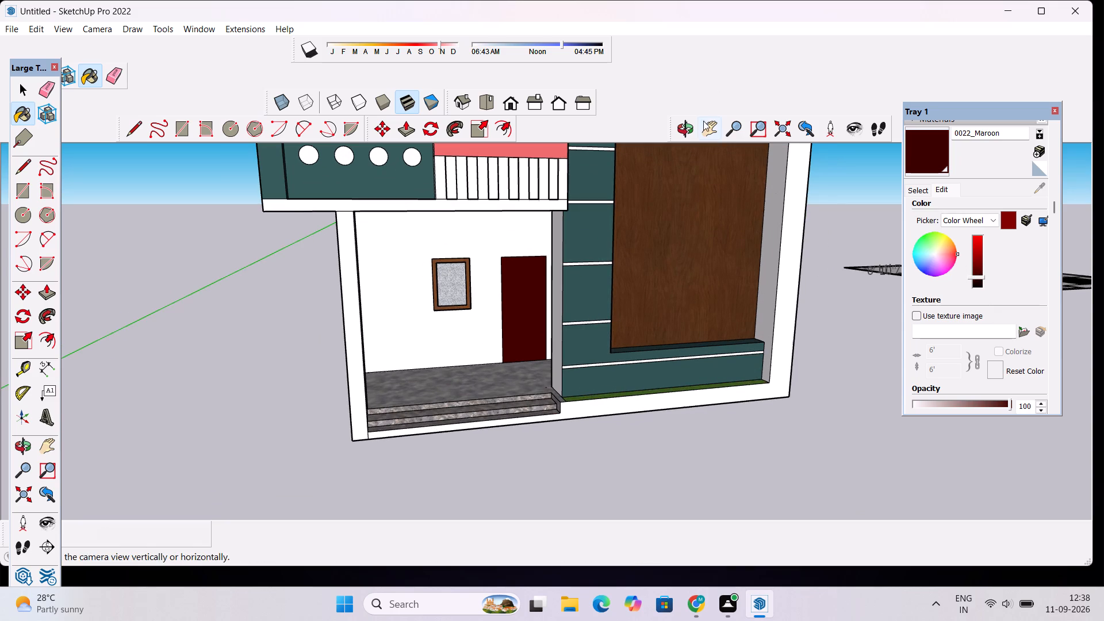
Draw a narrow vertical rectangle about 7" tall near the door's window-side edge as the handle plate.
{"action": "left_click", "coordinate": [688, 122]}
{"action": "left_click_drag", "start_coordinate": [636, 243], "coordinate": [604, 224]}
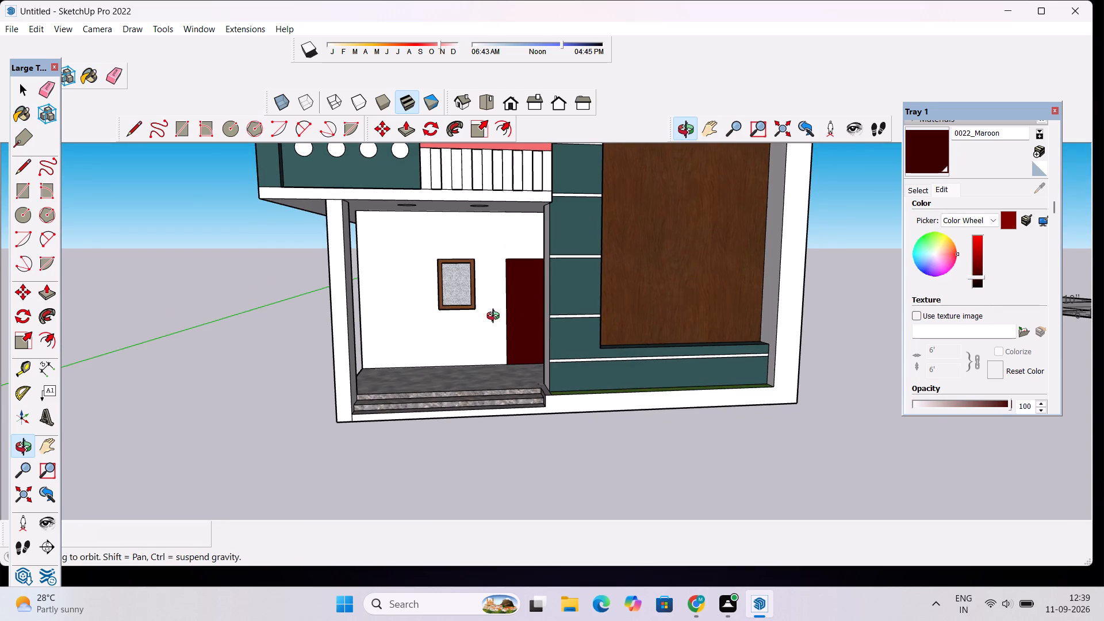
{"action": "scroll", "coordinate": [494, 316], "scroll_direction": "up", "scroll_amount": 11}
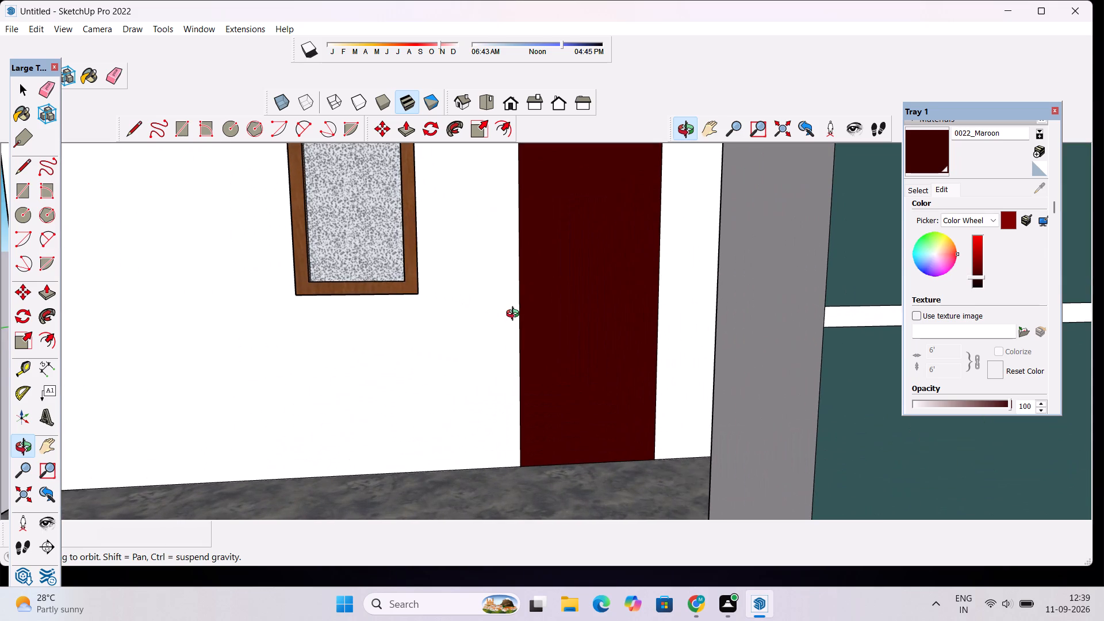
{"action": "key", "text": "r"}
{"action": "left_click", "coordinate": [532, 282]}
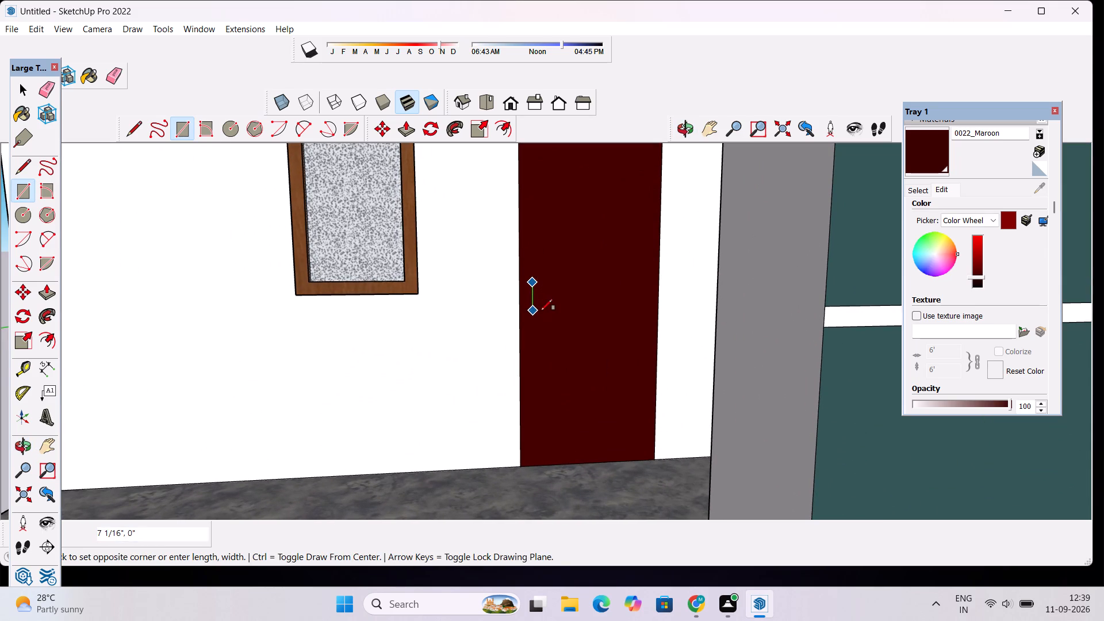
{"action": "left_click", "coordinate": [541, 310]}
{"action": "scroll", "coordinate": [540, 306], "scroll_direction": "up", "scroll_amount": 4}
{"action": "key", "text": "space"}
{"action": "key", "text": "space"}
{"action": "key", "text": "space"}
{"action": "key", "text": "space"}
{"action": "key", "text": "space"}
{"action": "key", "text": "space"}
{"action": "key", "text": "space"}
{"action": "key", "text": "space"}
{"action": "key", "text": "space"}
{"action": "key", "text": "space"}
{"action": "key", "text": "space"}
{"action": "key", "text": "space"}
{"action": "key", "text": "space"}
{"action": "key", "text": "space"}
{"action": "key", "text": "space"}
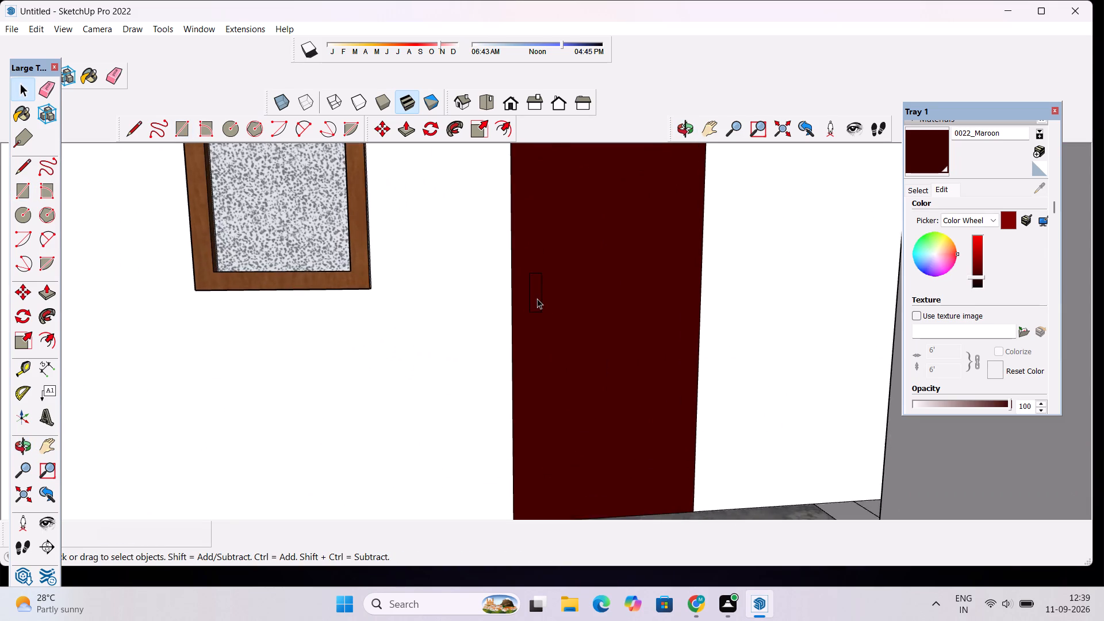
Draw a circle of about 7/16" radius in the upper part of the door's handle plate.
{"action": "scroll", "coordinate": [537, 294], "scroll_direction": "up", "scroll_amount": 15}
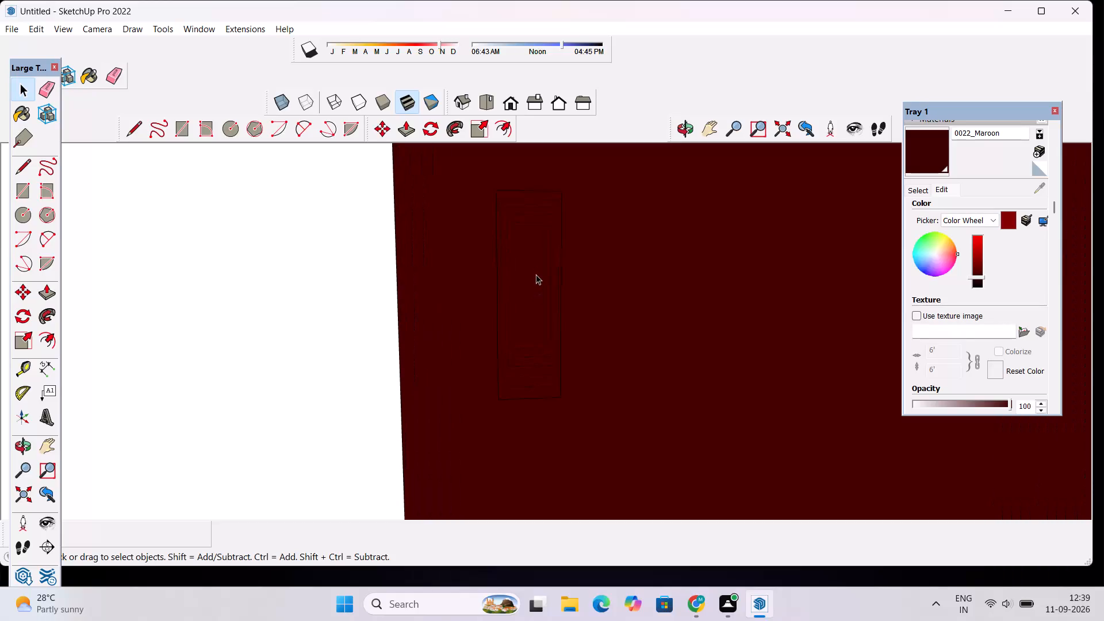
{"action": "scroll", "coordinate": [536, 274], "scroll_direction": "up", "scroll_amount": 1}
{"action": "key", "text": "c"}
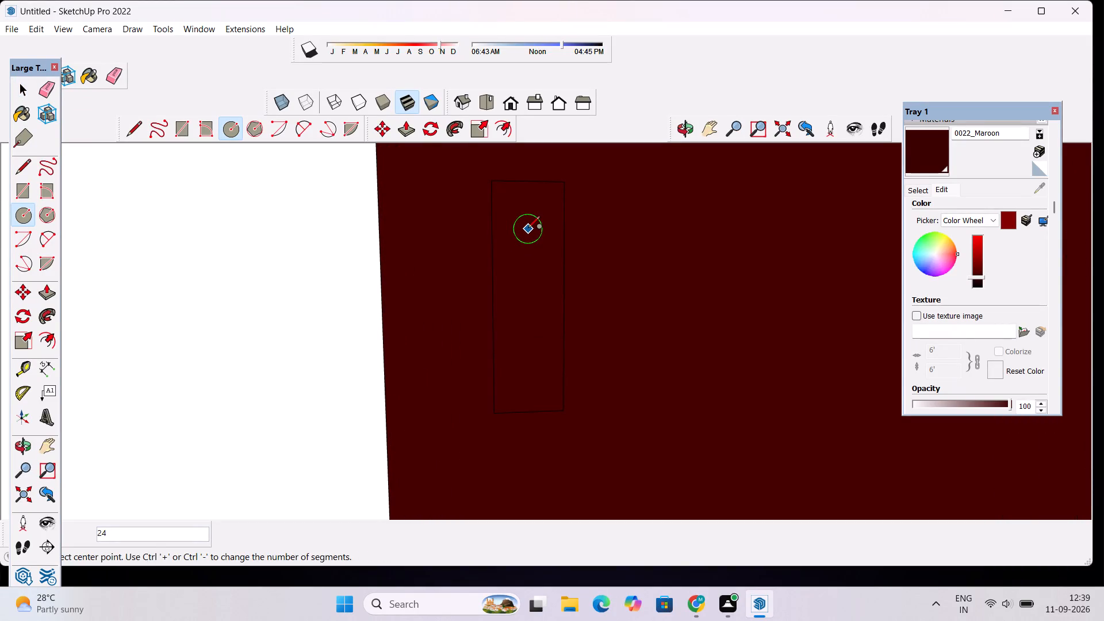
{"action": "left_click", "coordinate": [527, 228]}
{"action": "left_click", "coordinate": [529, 243]}
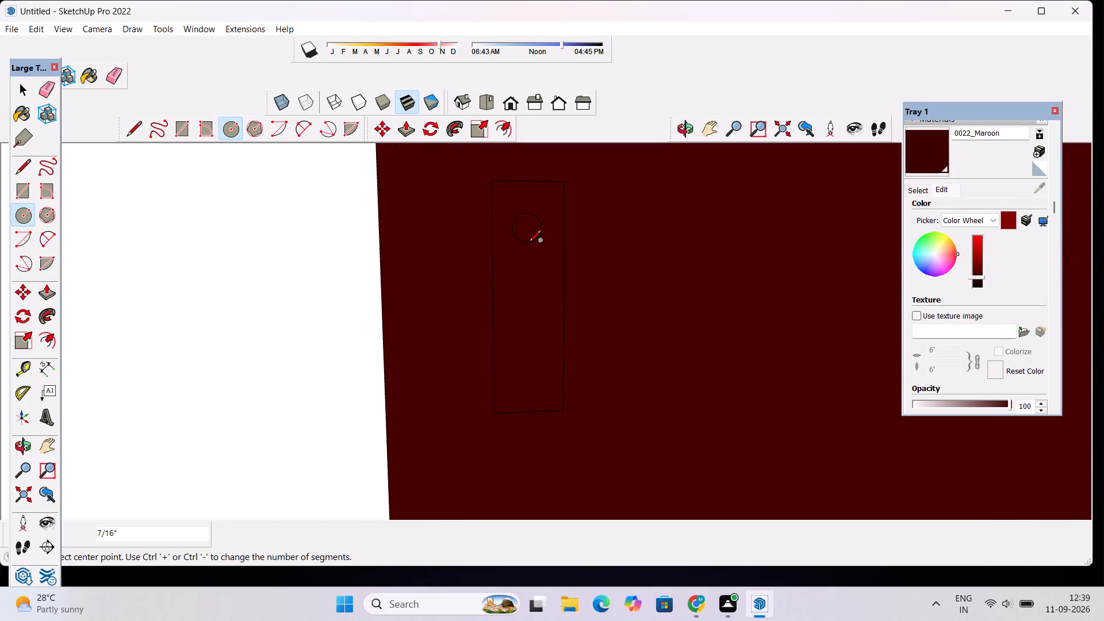
{"action": "key", "text": "space"}
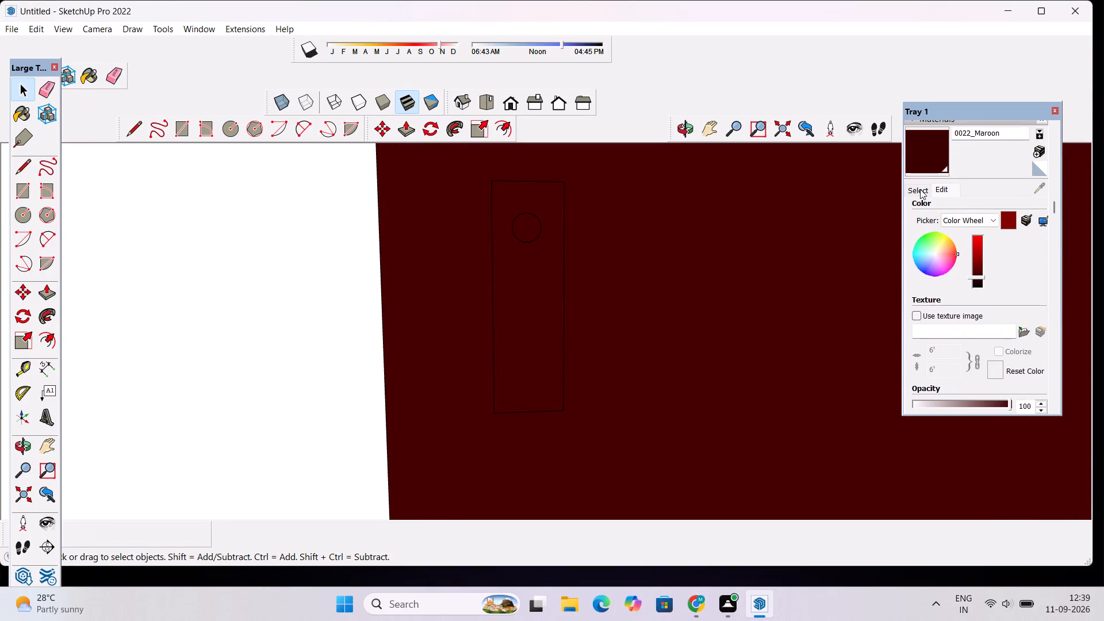
Paint the handle plate and its circle with 0093_AliceBlue from the Colors-Named materials.
{"action": "left_click", "coordinate": [925, 189]}
{"action": "scroll", "coordinate": [996, 279], "scroll_direction": "up", "scroll_amount": 4}
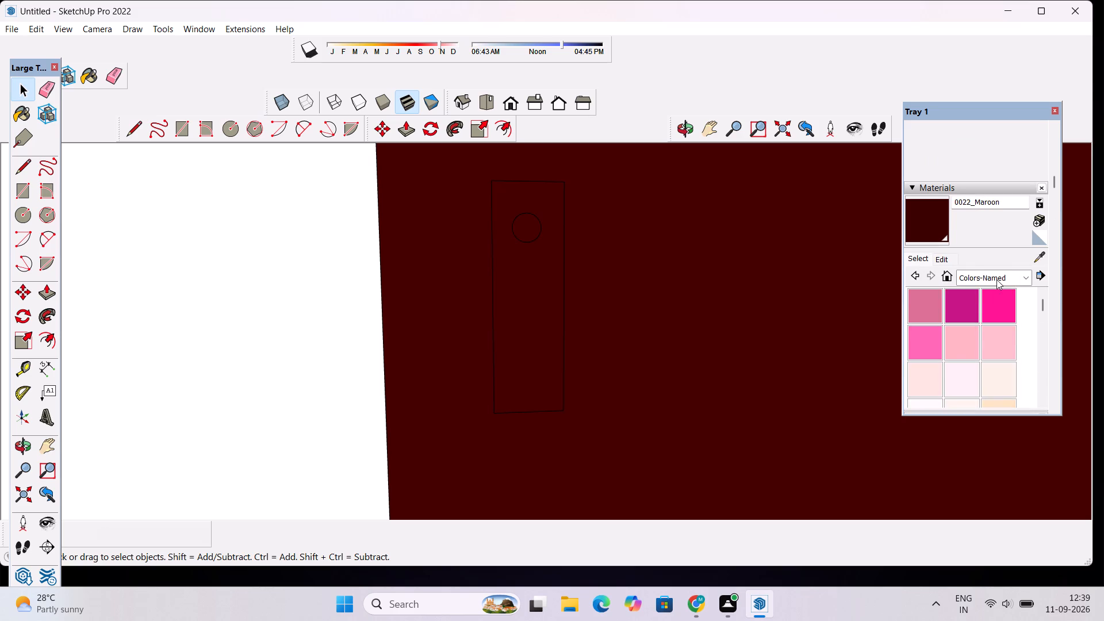
{"action": "scroll", "coordinate": [976, 327], "scroll_direction": "down", "scroll_amount": 8}
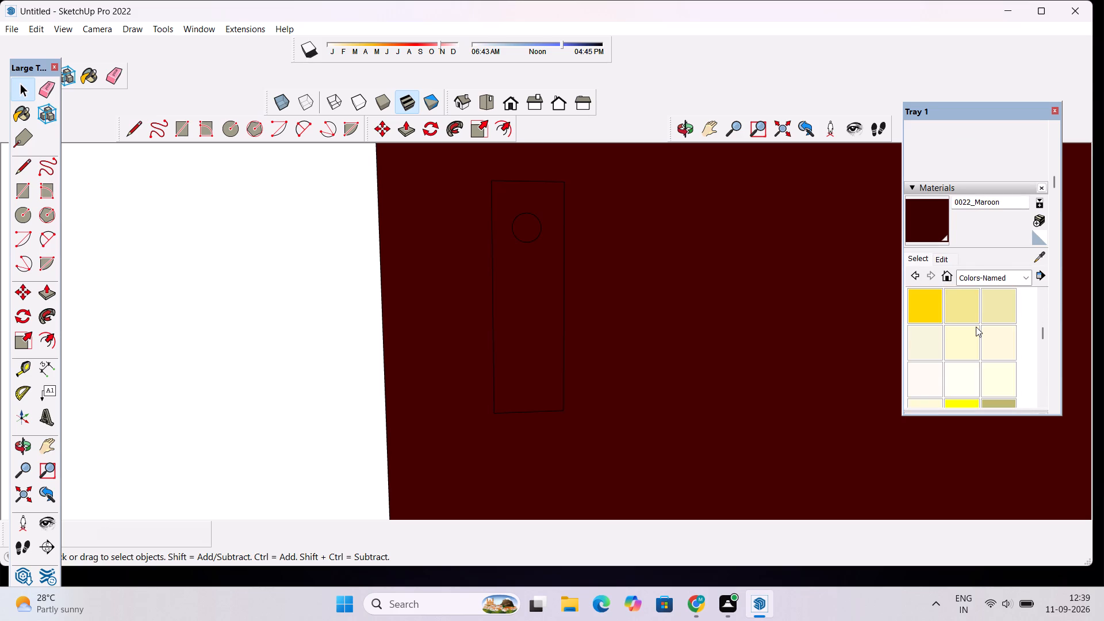
{"action": "scroll", "coordinate": [976, 328], "scroll_direction": "down", "scroll_amount": 3}
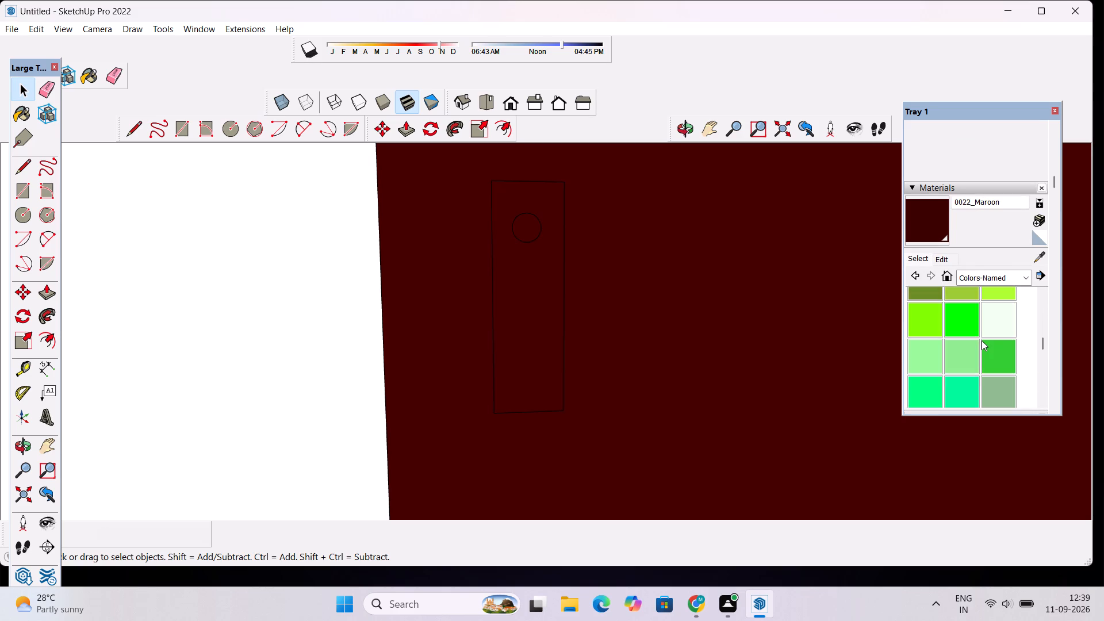
{"action": "scroll", "coordinate": [982, 340], "scroll_direction": "down", "scroll_amount": 4}
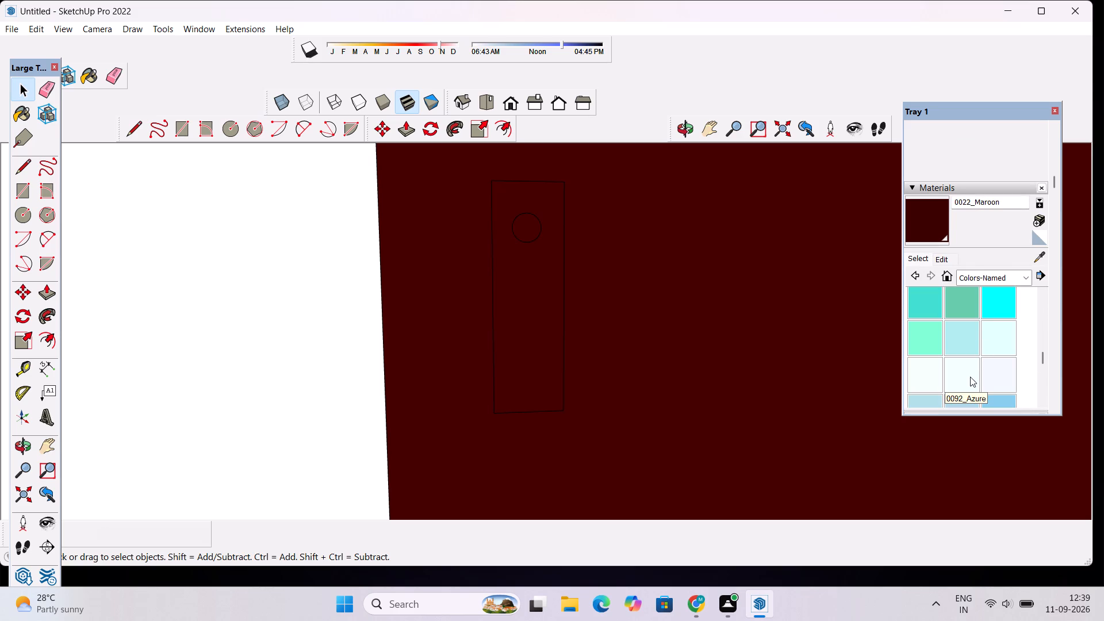
{"action": "scroll", "coordinate": [1000, 371], "scroll_direction": "down", "scroll_amount": 2}
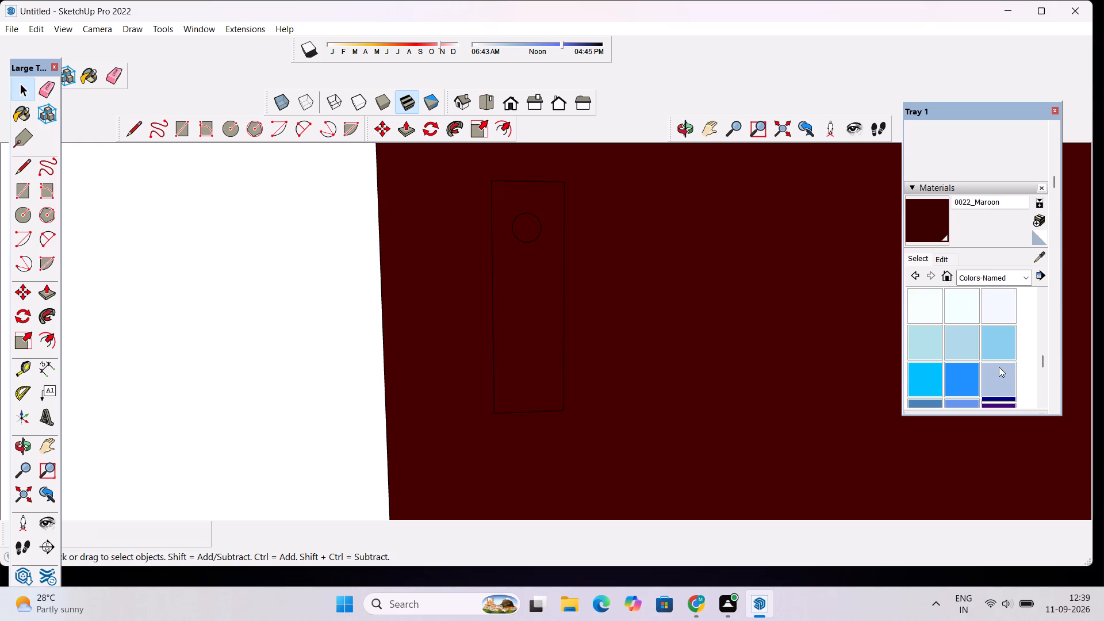
{"action": "scroll", "coordinate": [994, 354], "scroll_direction": "up", "scroll_amount": 1}
{"action": "left_click", "coordinate": [995, 310]}
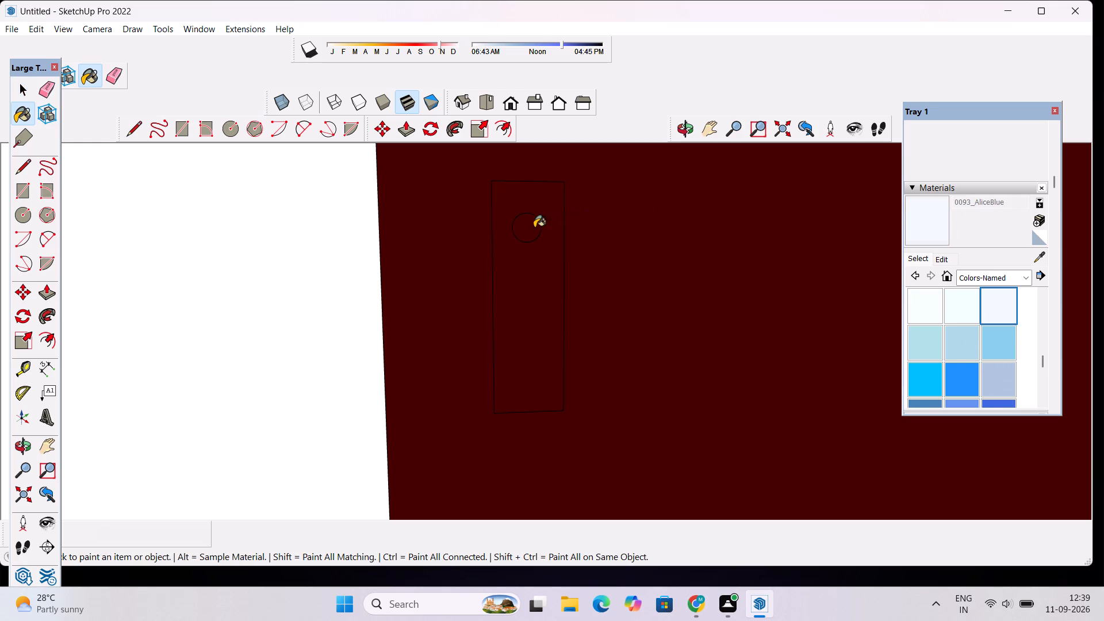
{"action": "left_click", "coordinate": [534, 228]}
{"action": "left_click", "coordinate": [539, 207]}
{"action": "scroll", "coordinate": [540, 206], "scroll_direction": "down", "scroll_amount": 20}
{"action": "scroll", "coordinate": [540, 206], "scroll_direction": "down", "scroll_amount": 1}
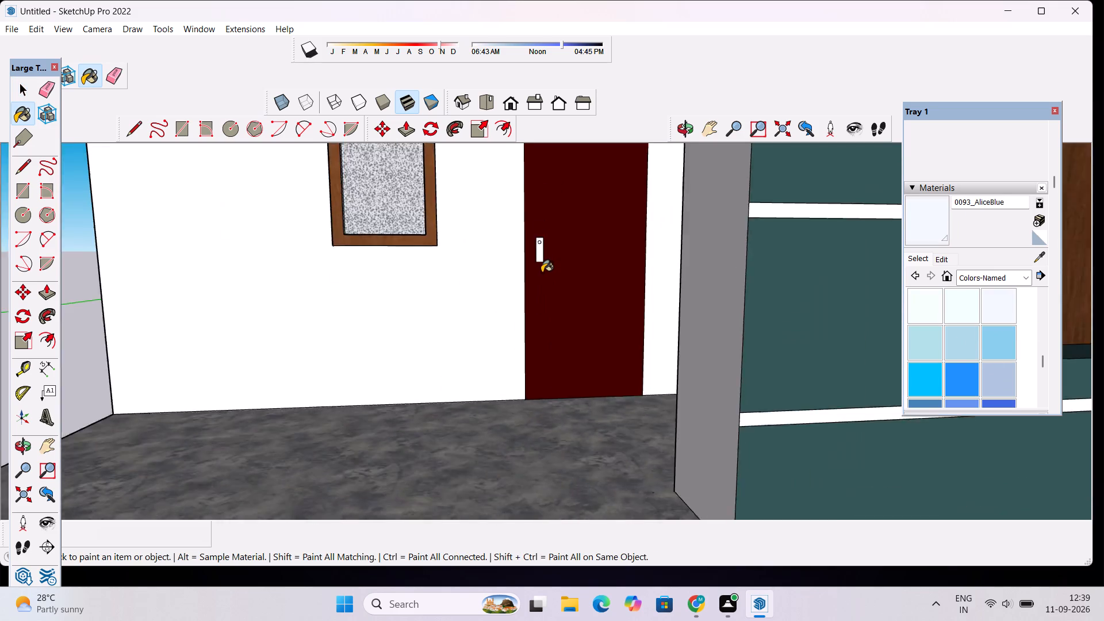
{"action": "scroll", "coordinate": [542, 273], "scroll_direction": "down", "scroll_amount": 8}
{"action": "scroll", "coordinate": [596, 292], "scroll_direction": "down", "scroll_amount": 1}
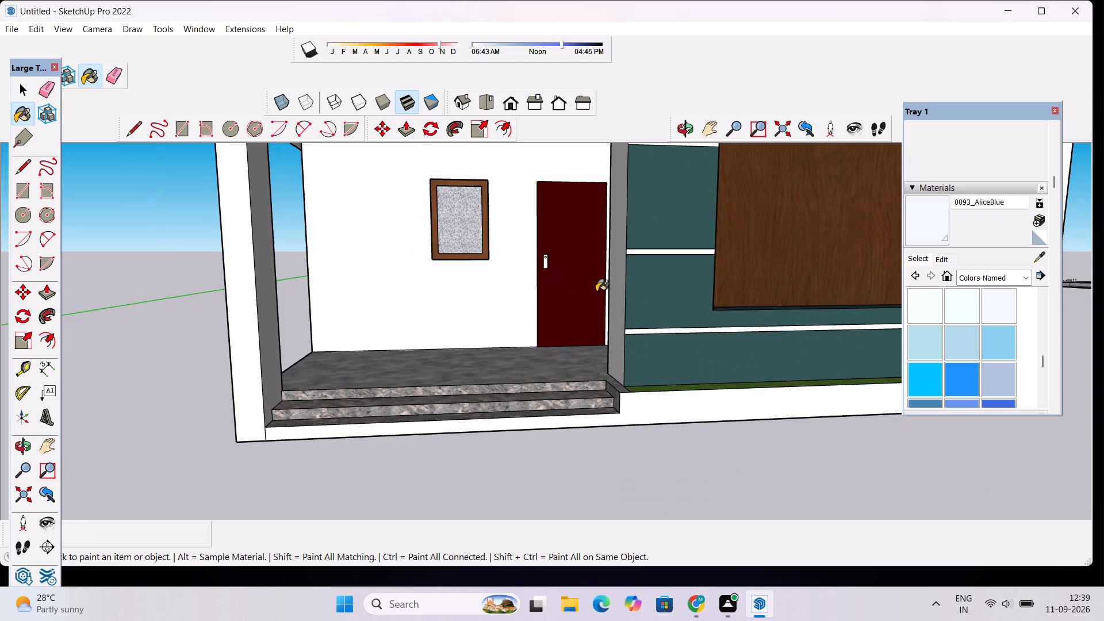
{"action": "scroll", "coordinate": [597, 291], "scroll_direction": "down", "scroll_amount": 6}
{"action": "scroll", "coordinate": [584, 278], "scroll_direction": "up", "scroll_amount": 4}
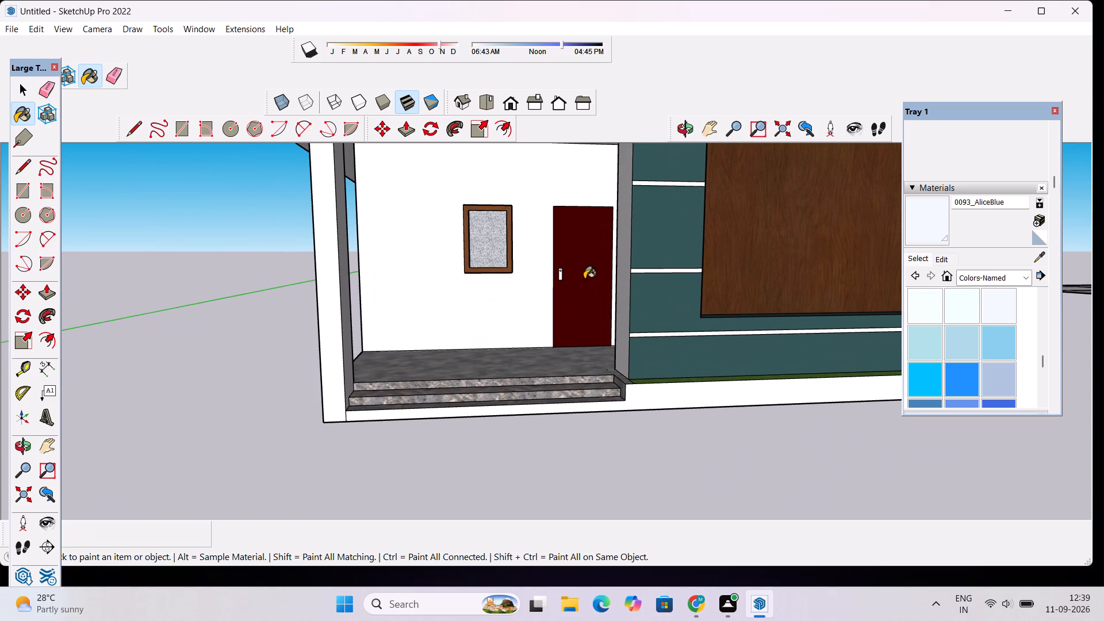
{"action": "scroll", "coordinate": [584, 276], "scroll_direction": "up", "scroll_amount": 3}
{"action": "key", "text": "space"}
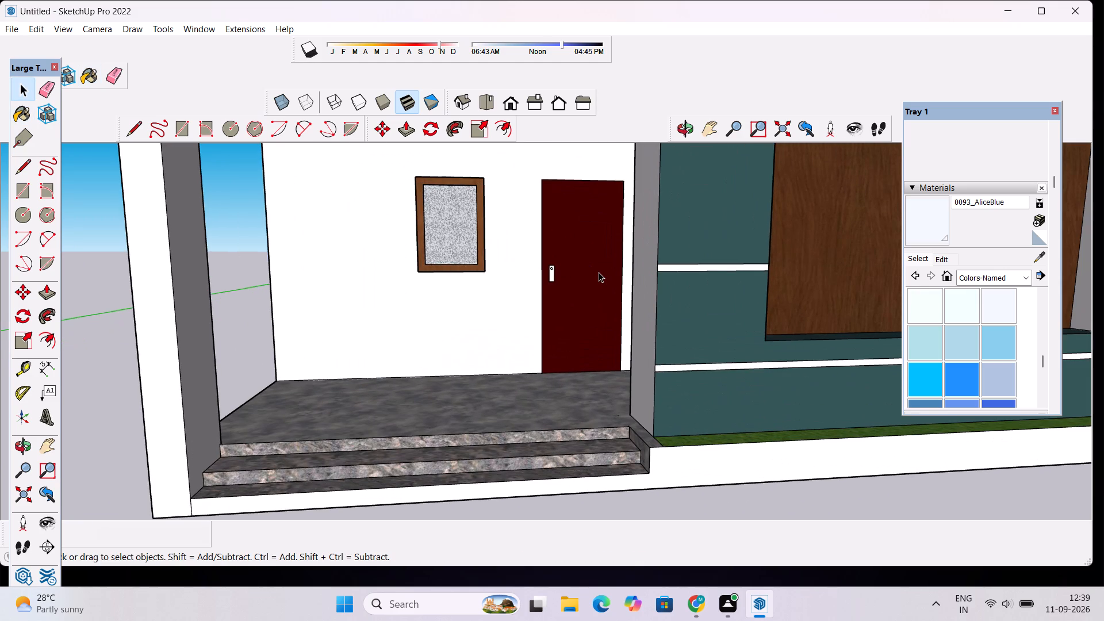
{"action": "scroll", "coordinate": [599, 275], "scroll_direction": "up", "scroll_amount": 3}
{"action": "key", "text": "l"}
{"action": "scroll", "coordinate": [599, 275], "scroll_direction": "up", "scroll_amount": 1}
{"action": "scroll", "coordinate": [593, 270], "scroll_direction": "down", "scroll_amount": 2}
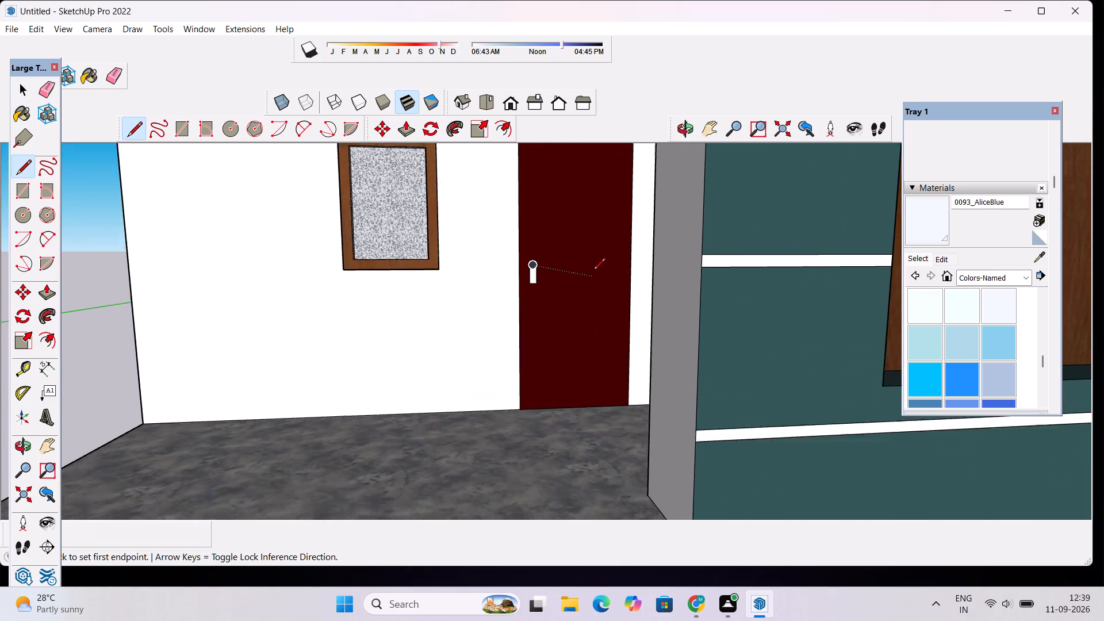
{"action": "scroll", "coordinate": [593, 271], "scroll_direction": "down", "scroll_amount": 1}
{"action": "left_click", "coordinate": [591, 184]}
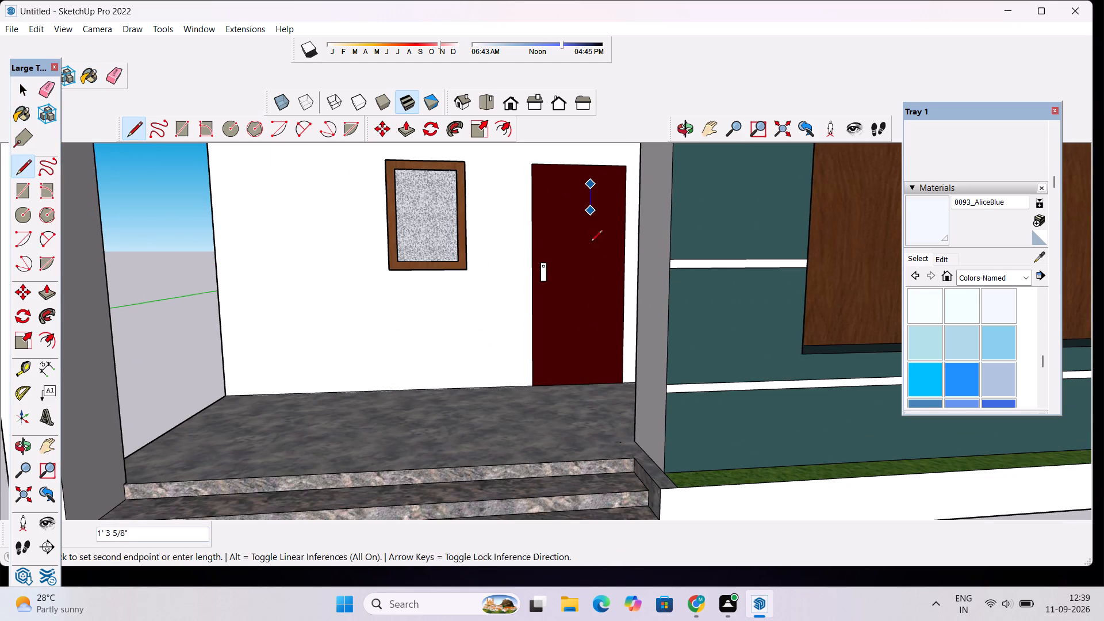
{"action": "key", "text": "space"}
Draw a tall narrow rectangle about 4' 7" high and 6 3/4" wide on the door, on the side away from the handle.
{"action": "type", "text": "r"}
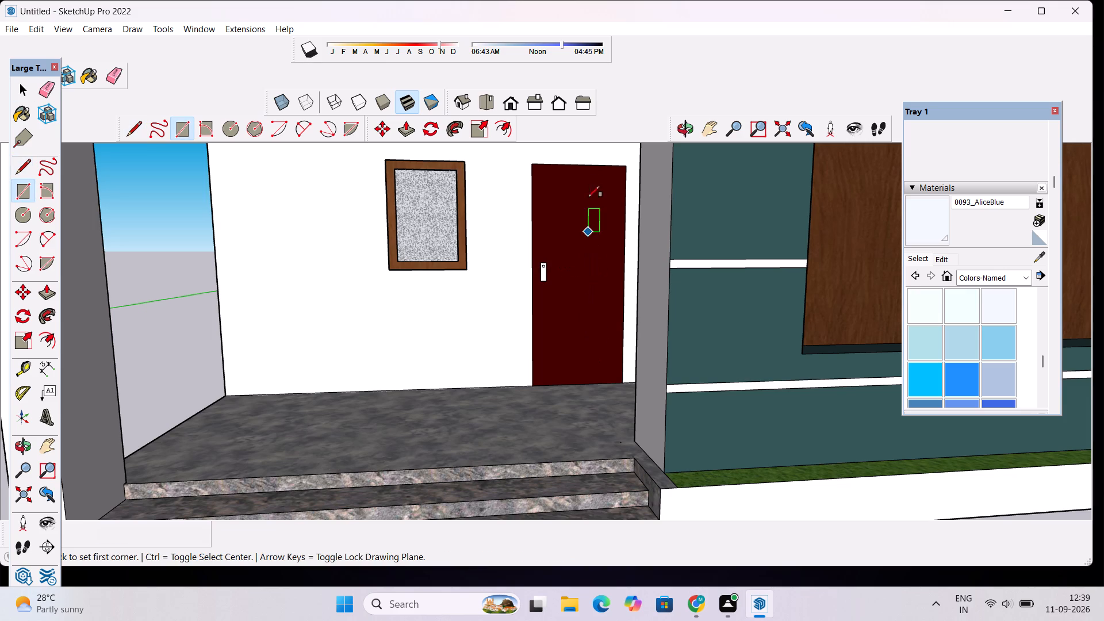
{"action": "left_click", "coordinate": [590, 191]}
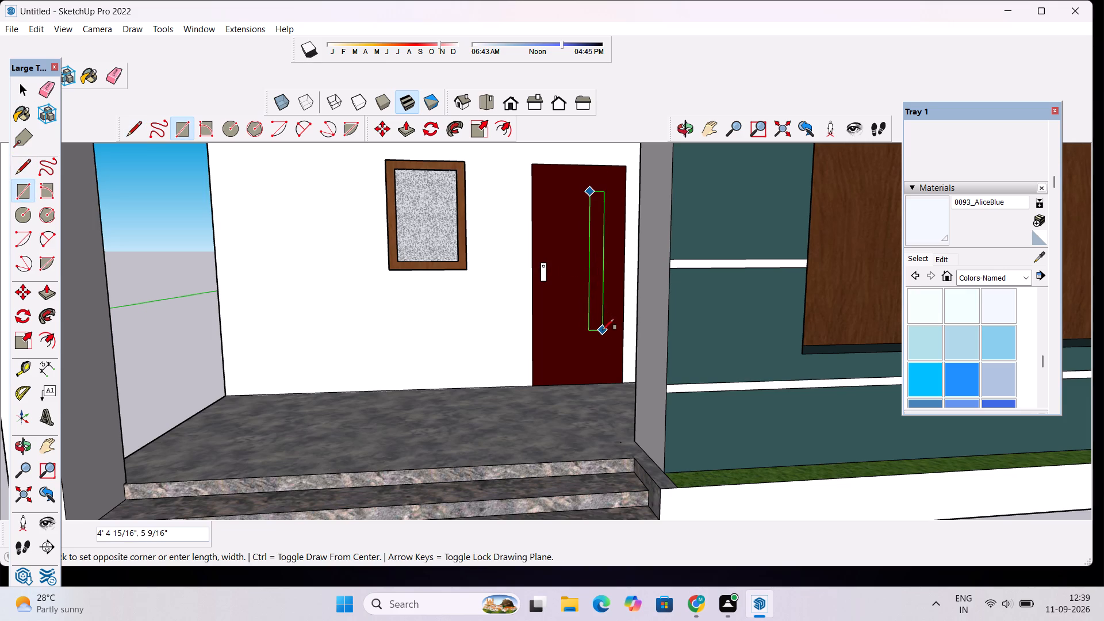
{"action": "left_click", "coordinate": [605, 336]}
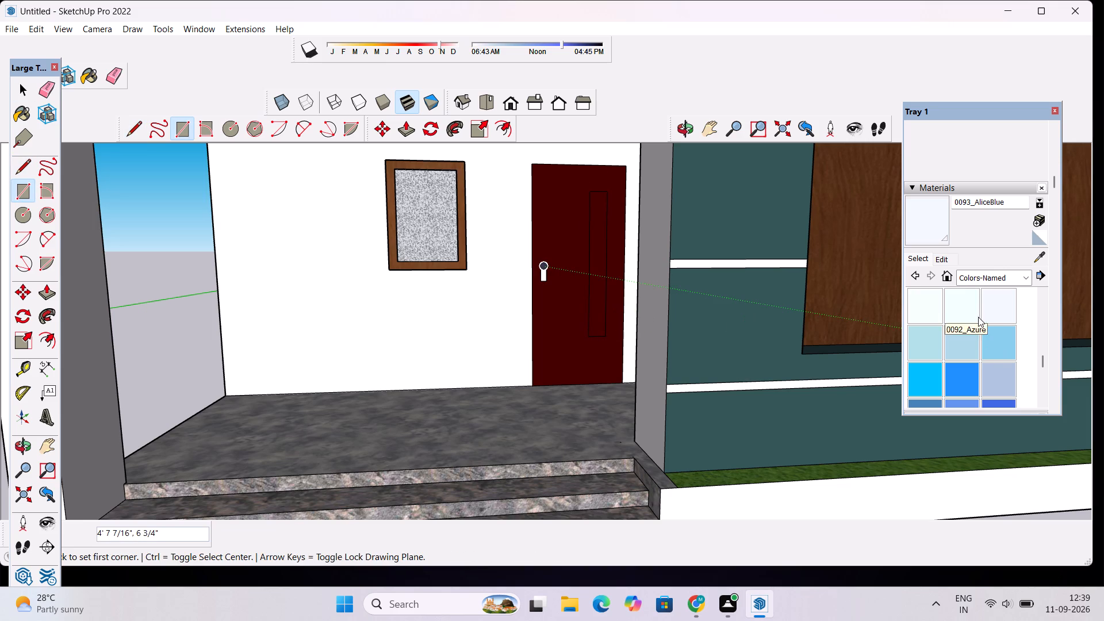
{"action": "key", "text": "space"}
Paint the door's tall narrow panel with 0093_AliceBlue from the Colors-Named materials.
{"action": "left_click", "coordinate": [1000, 312]}
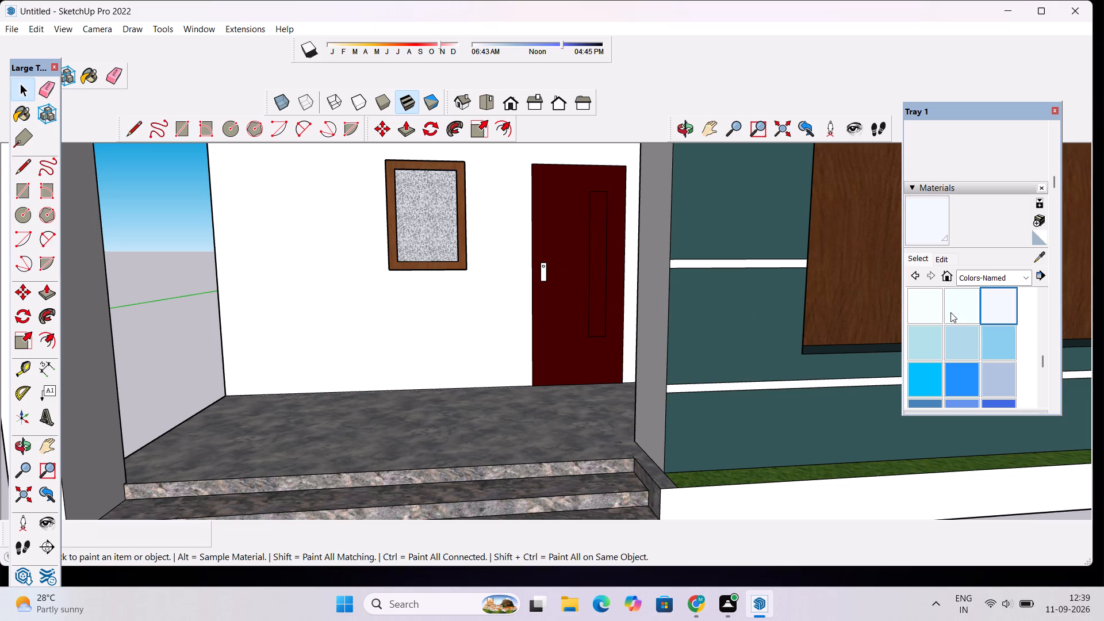
{"action": "left_click", "coordinate": [597, 225]}
{"action": "scroll", "coordinate": [614, 265], "scroll_direction": "down", "scroll_amount": 3}
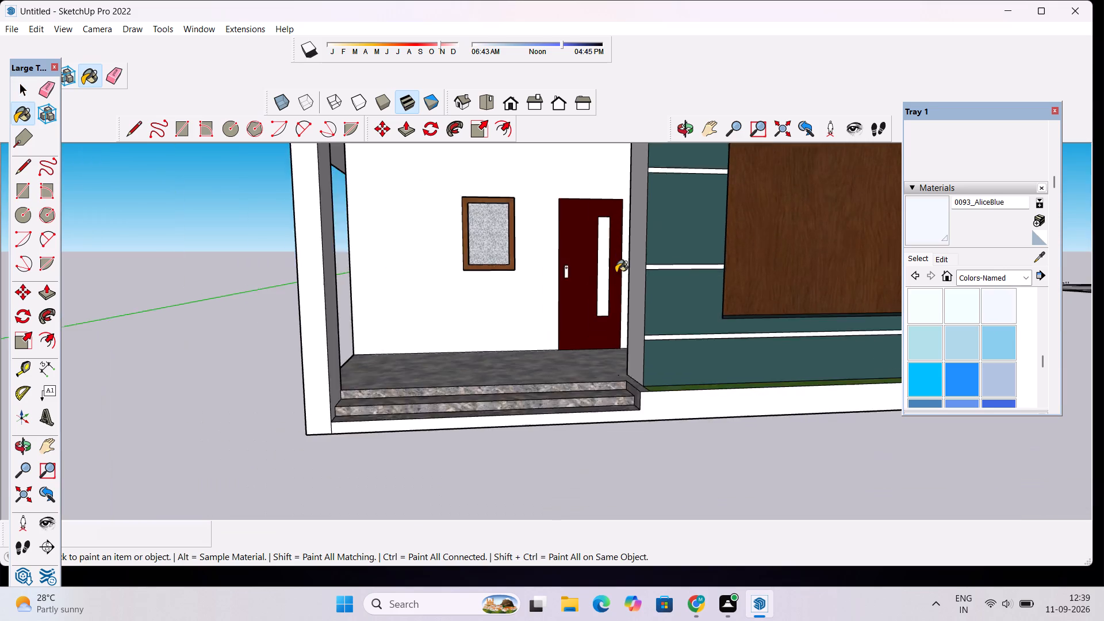
{"action": "scroll", "coordinate": [616, 273], "scroll_direction": "down", "scroll_amount": 10}
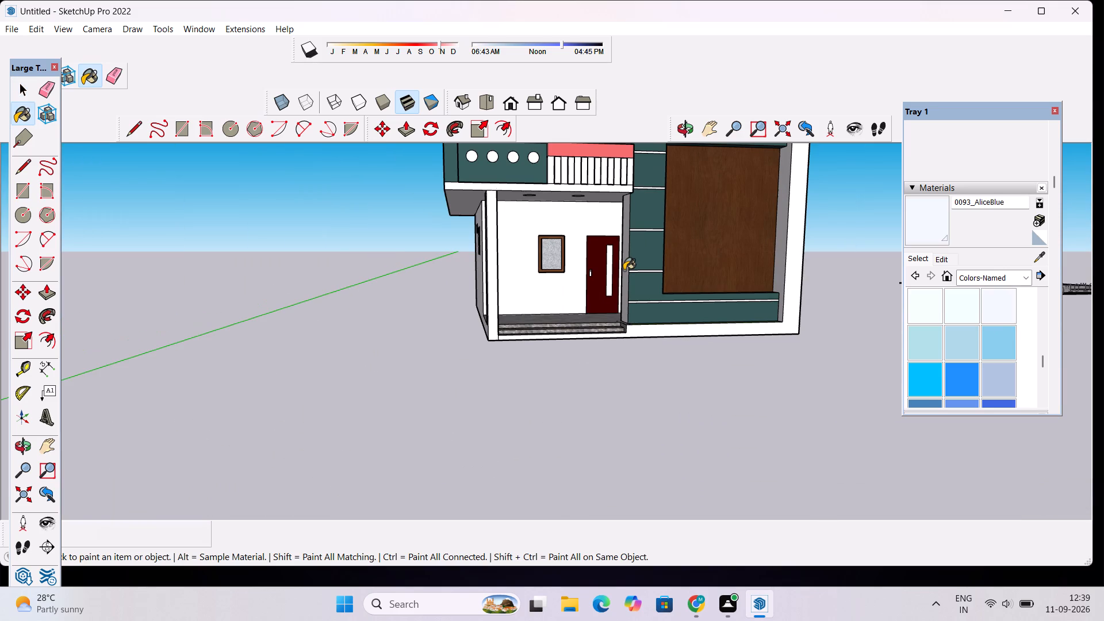
{"action": "key", "text": "space"}
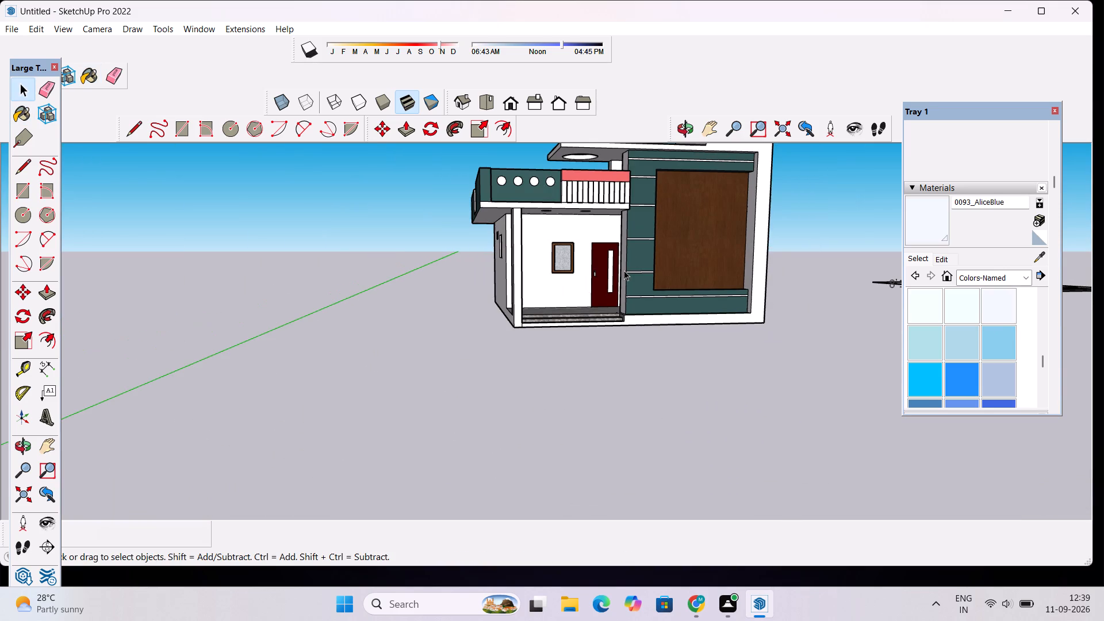
Paint the house's blank side wall, next to the wood-panelled block, with 0099_LightSteelBlue from the Colors-Named materials.
{"action": "scroll", "coordinate": [617, 296], "scroll_direction": "up", "scroll_amount": 5}
{"action": "scroll", "coordinate": [668, 285], "scroll_direction": "down", "scroll_amount": 9}
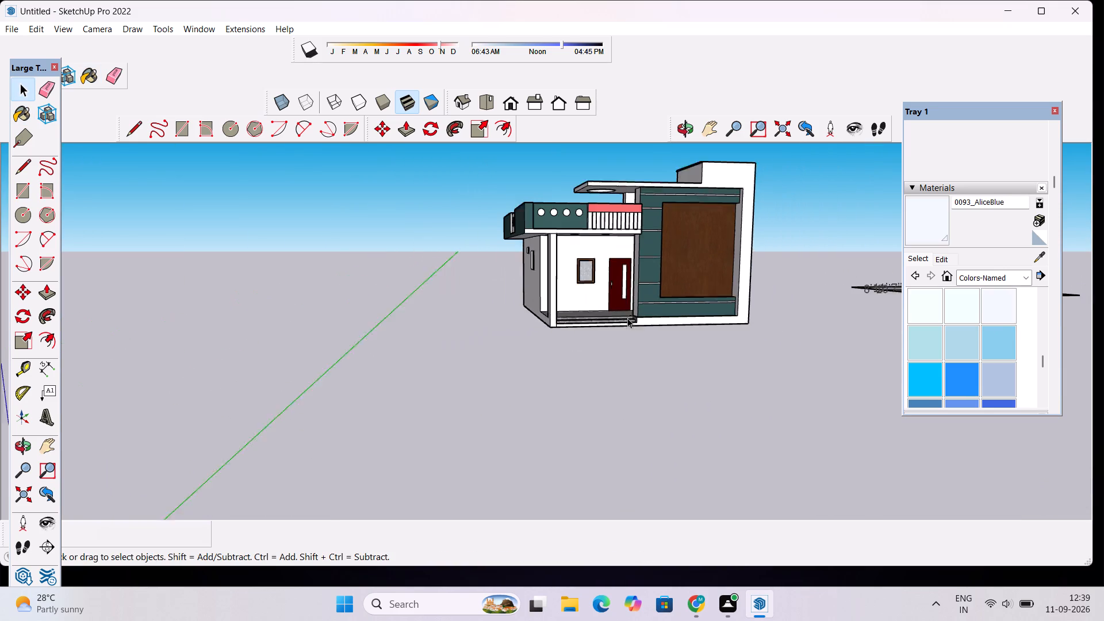
{"action": "scroll", "coordinate": [627, 318], "scroll_direction": "down", "scroll_amount": 1}
{"action": "left_click", "coordinate": [681, 122]}
{"action": "left_click_drag", "start_coordinate": [707, 239], "coordinate": [307, 295]}
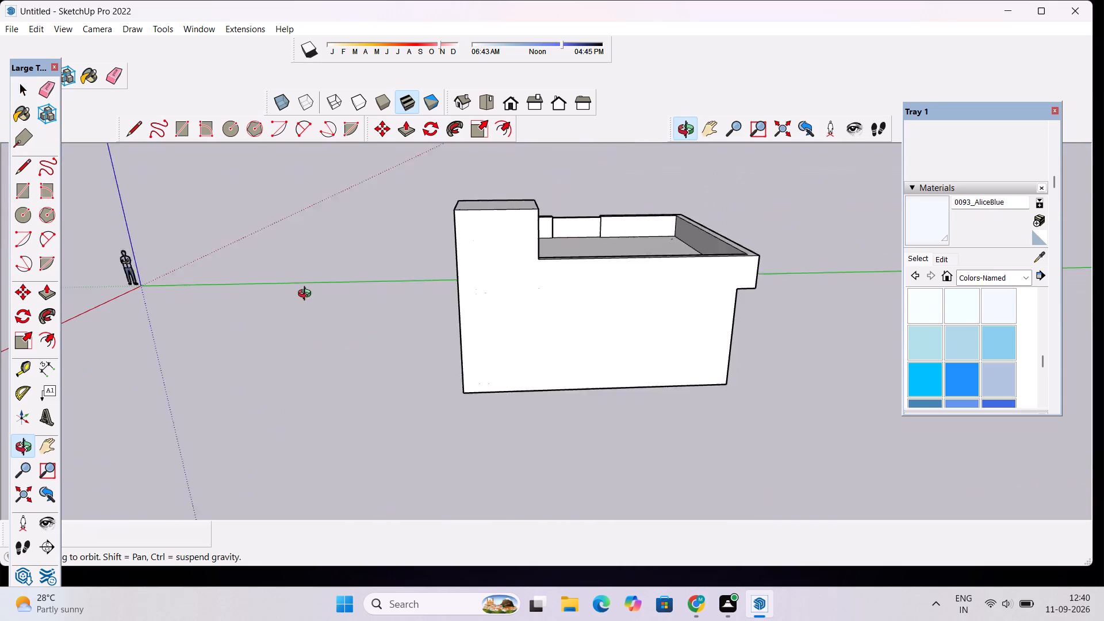
{"action": "left_click_drag", "start_coordinate": [307, 295], "coordinate": [301, 301]}
{"action": "scroll", "coordinate": [552, 345], "scroll_direction": "down", "scroll_amount": 4}
{"action": "left_click_drag", "start_coordinate": [539, 384], "coordinate": [532, 331]}
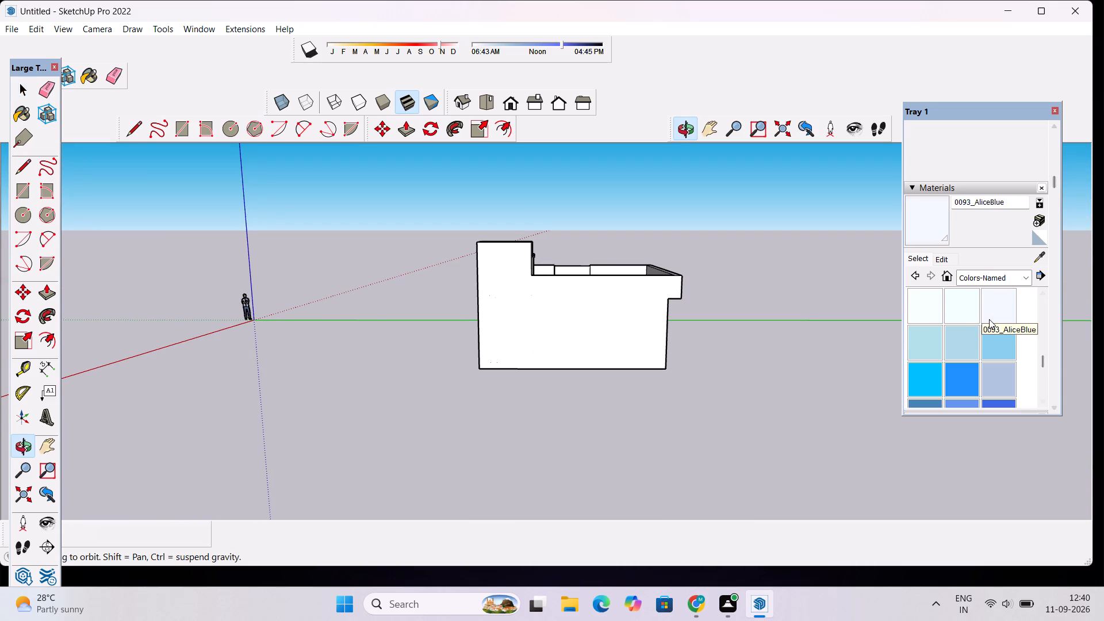
{"action": "scroll", "coordinate": [989, 319], "scroll_direction": "down", "scroll_amount": 2}
{"action": "scroll", "coordinate": [994, 319], "scroll_direction": "up", "scroll_amount": 1}
{"action": "left_click", "coordinate": [995, 319]}
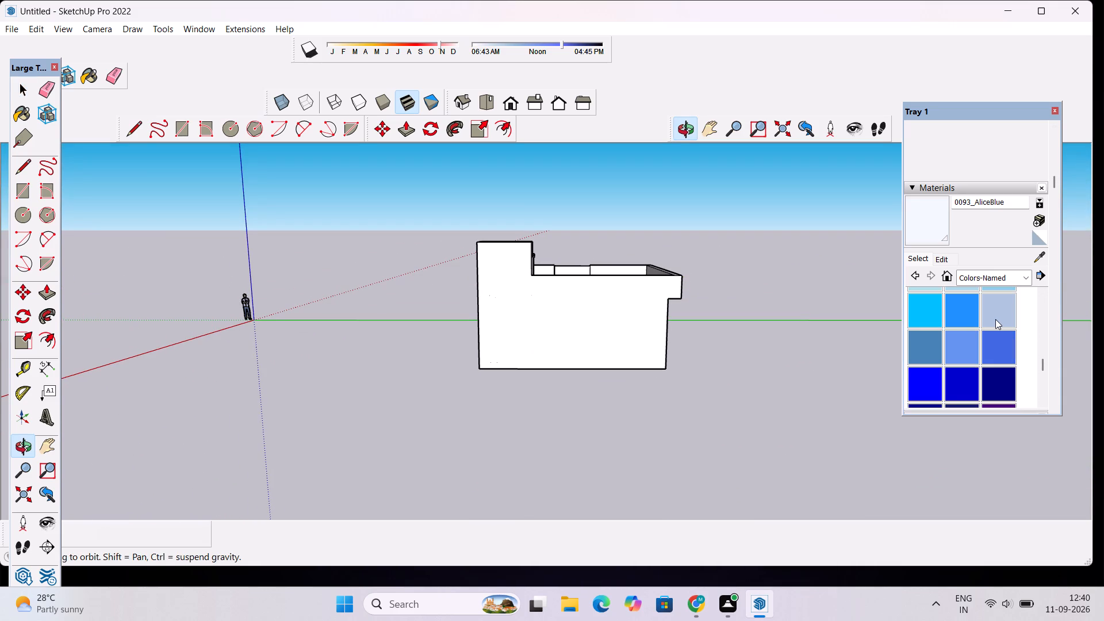
{"action": "left_click", "coordinate": [526, 334]}
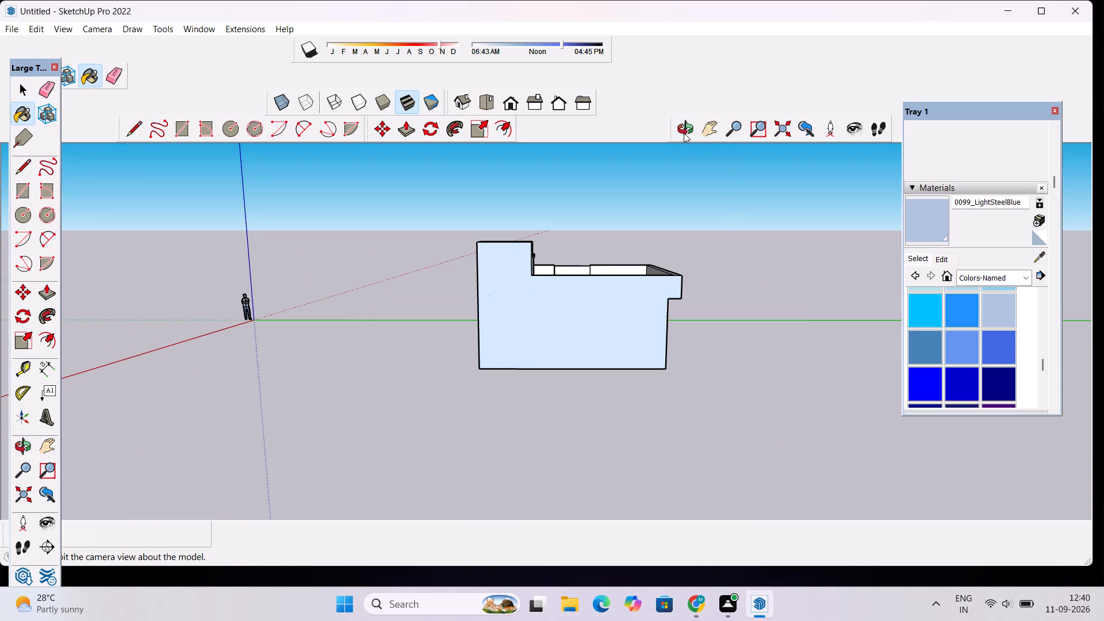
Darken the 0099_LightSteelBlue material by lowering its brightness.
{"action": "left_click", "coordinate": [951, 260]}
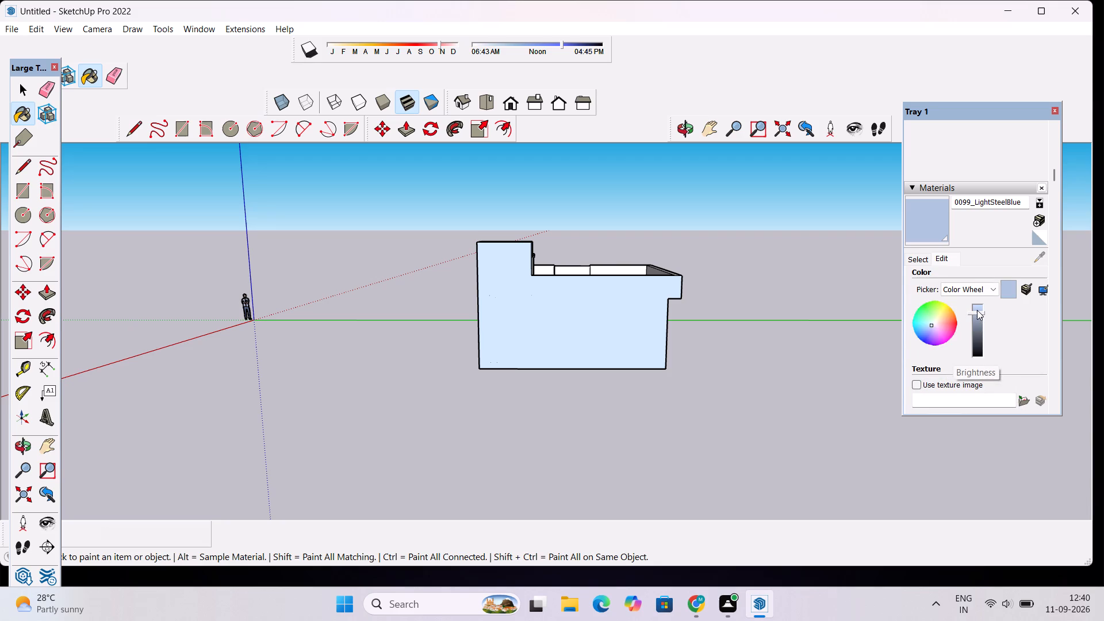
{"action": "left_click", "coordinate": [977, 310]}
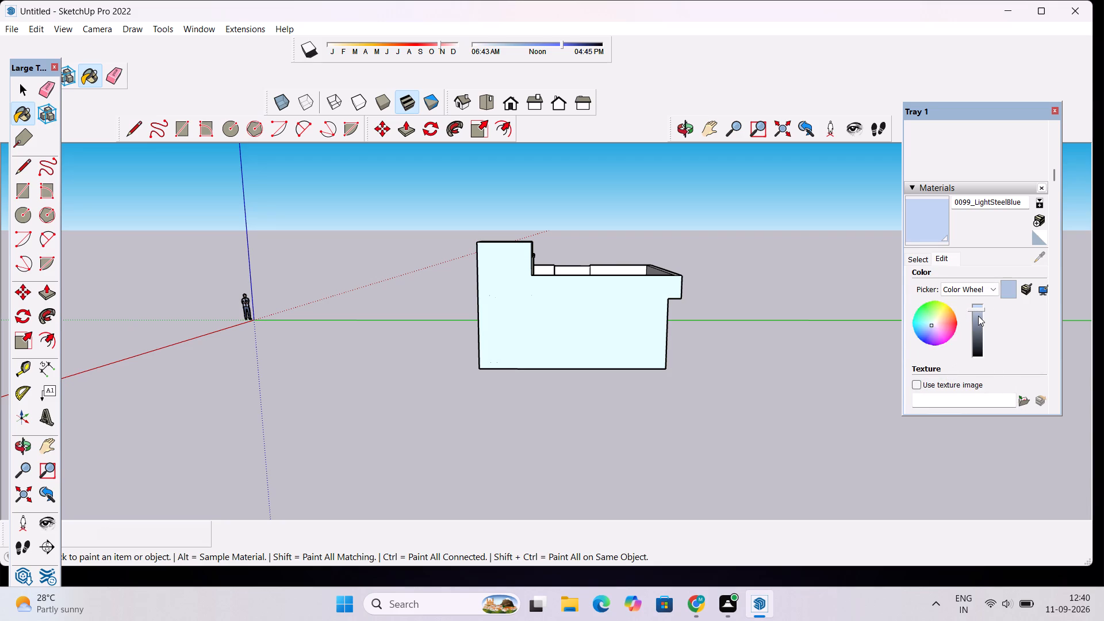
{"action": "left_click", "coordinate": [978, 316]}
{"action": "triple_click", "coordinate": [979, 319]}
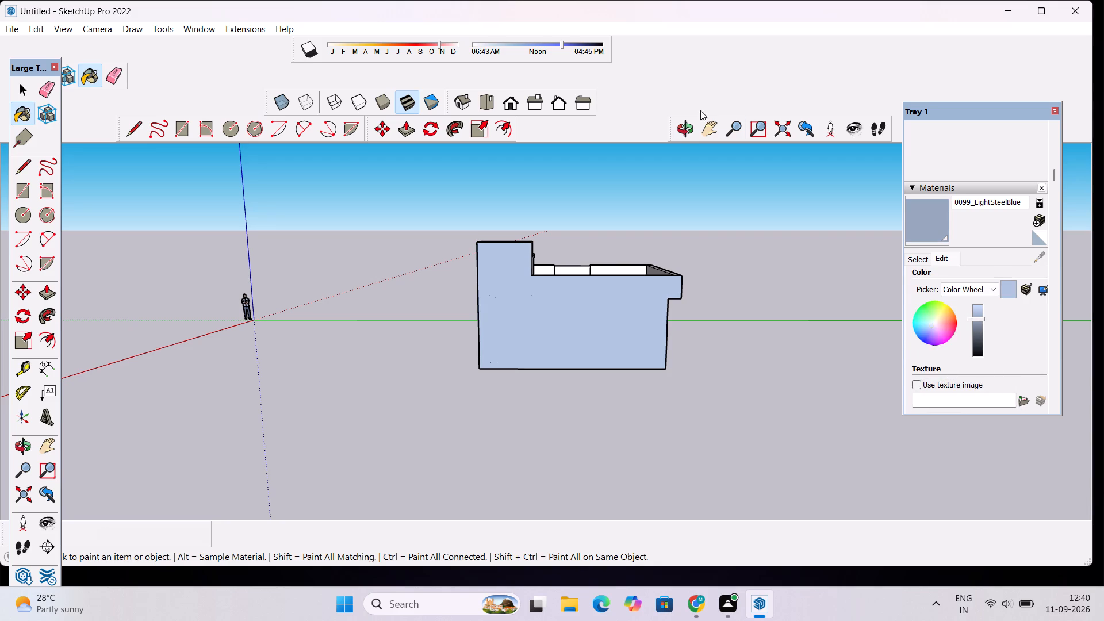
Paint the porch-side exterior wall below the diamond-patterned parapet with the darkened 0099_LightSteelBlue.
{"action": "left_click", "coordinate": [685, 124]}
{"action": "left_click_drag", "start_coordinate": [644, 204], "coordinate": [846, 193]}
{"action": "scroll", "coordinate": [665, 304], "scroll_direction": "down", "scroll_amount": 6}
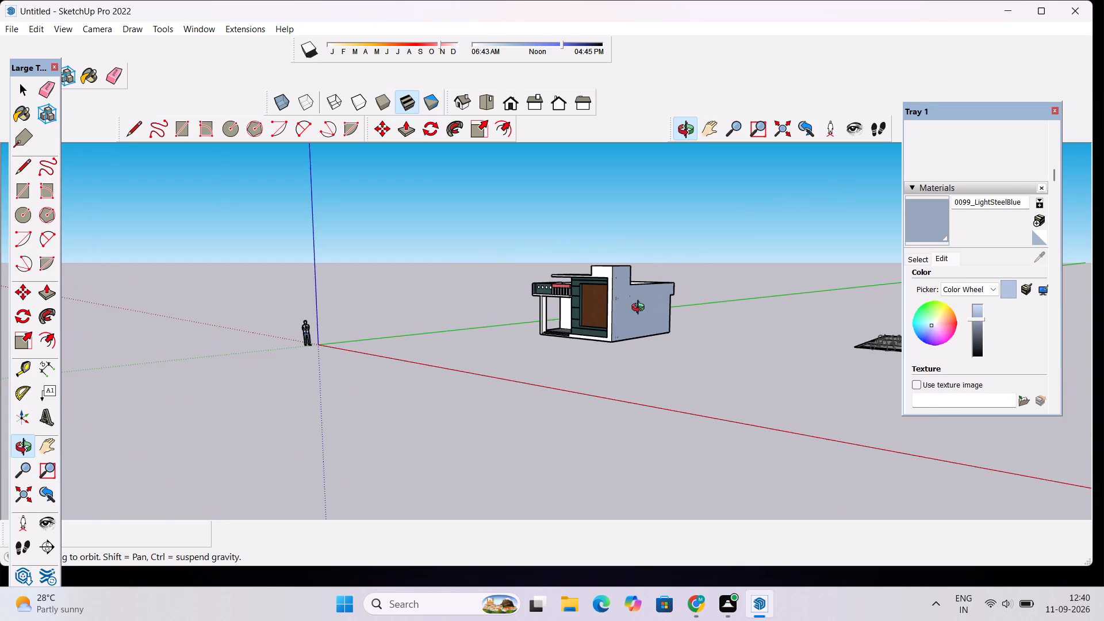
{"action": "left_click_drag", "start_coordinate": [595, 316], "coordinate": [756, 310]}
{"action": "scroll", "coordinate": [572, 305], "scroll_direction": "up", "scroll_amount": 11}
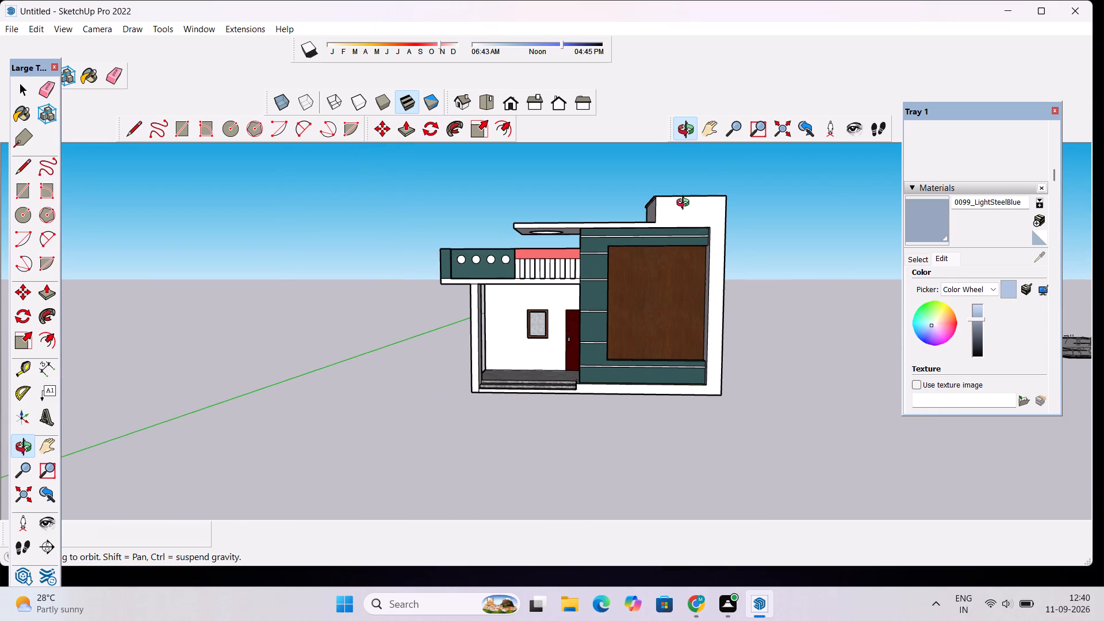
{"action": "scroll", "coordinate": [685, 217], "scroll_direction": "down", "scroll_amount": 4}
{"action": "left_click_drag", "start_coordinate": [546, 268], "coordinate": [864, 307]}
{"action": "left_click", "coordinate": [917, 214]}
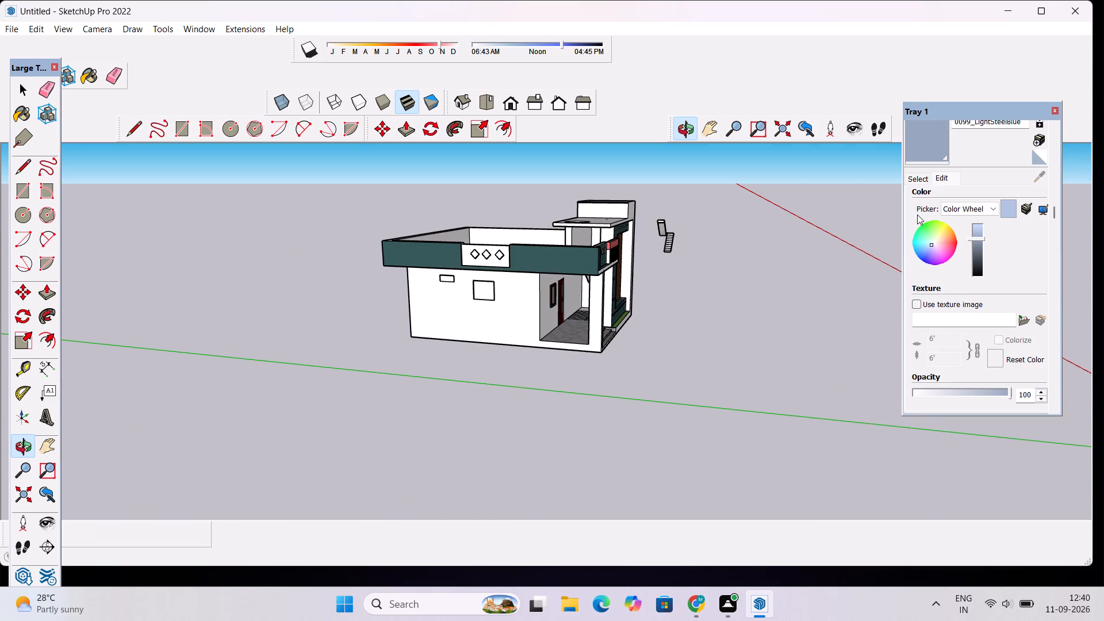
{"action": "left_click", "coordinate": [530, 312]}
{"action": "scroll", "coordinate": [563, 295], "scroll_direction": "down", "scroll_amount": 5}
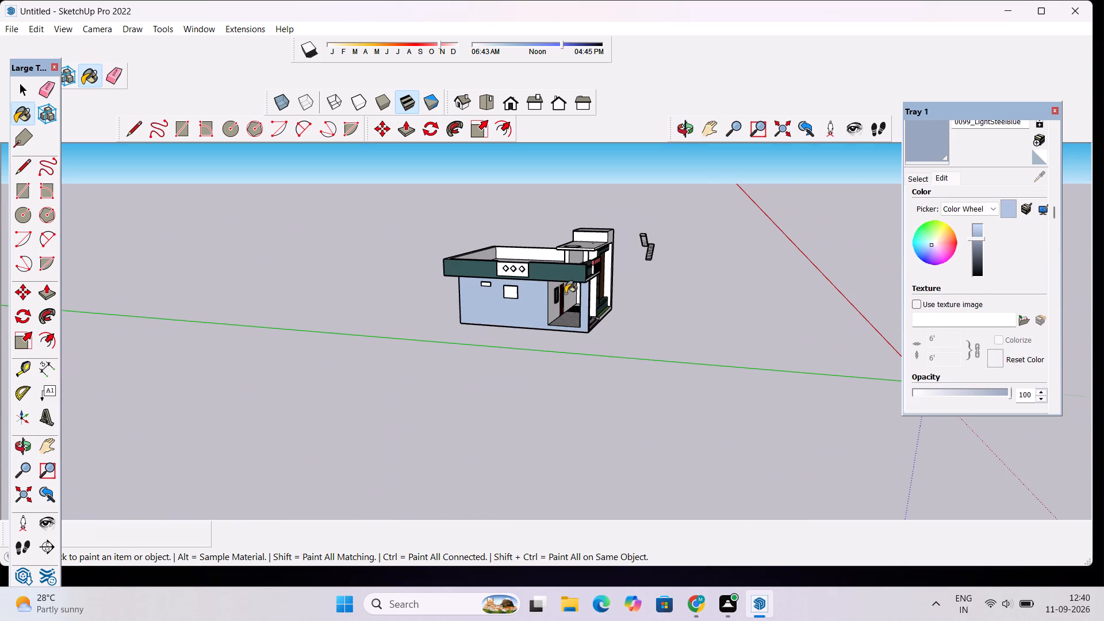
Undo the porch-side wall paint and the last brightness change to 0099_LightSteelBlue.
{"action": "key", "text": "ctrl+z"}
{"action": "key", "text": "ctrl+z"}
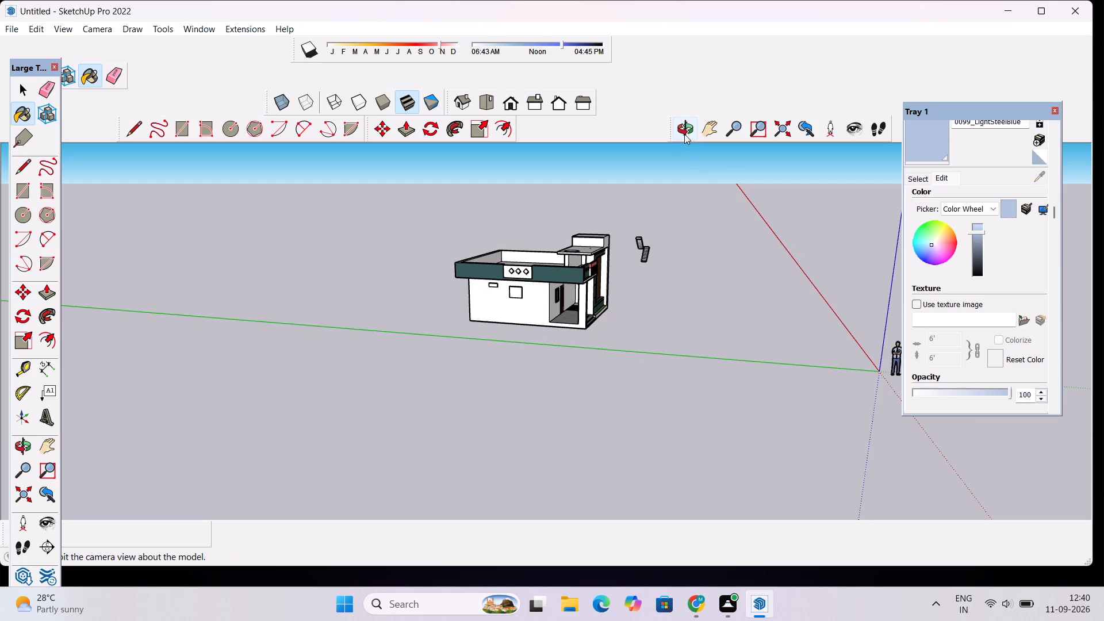
Paint the porch front wall around the window and door with 0099_LightSteelBlue from the Colors-Named materials.
{"action": "left_click", "coordinate": [684, 134]}
{"action": "left_click_drag", "start_coordinate": [776, 279], "coordinate": [461, 305]}
{"action": "scroll", "coordinate": [489, 285], "scroll_direction": "up", "scroll_amount": 5}
{"action": "left_click_drag", "start_coordinate": [507, 309], "coordinate": [509, 278]}
{"action": "scroll", "coordinate": [568, 301], "scroll_direction": "up", "scroll_amount": 3}
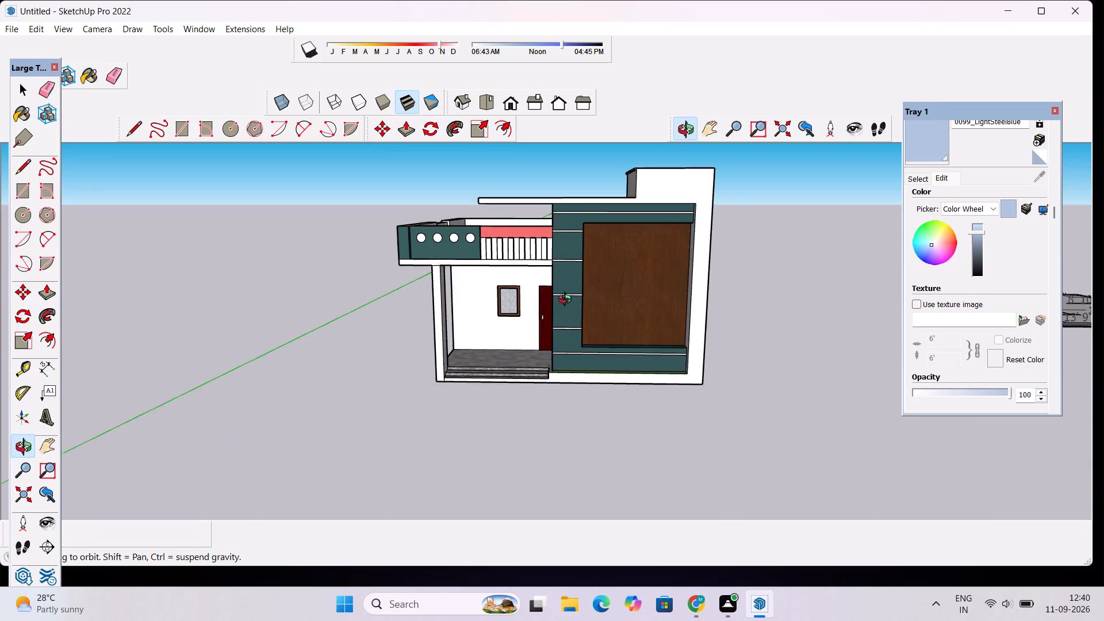
{"action": "scroll", "coordinate": [568, 301], "scroll_direction": "up", "scroll_amount": 2}
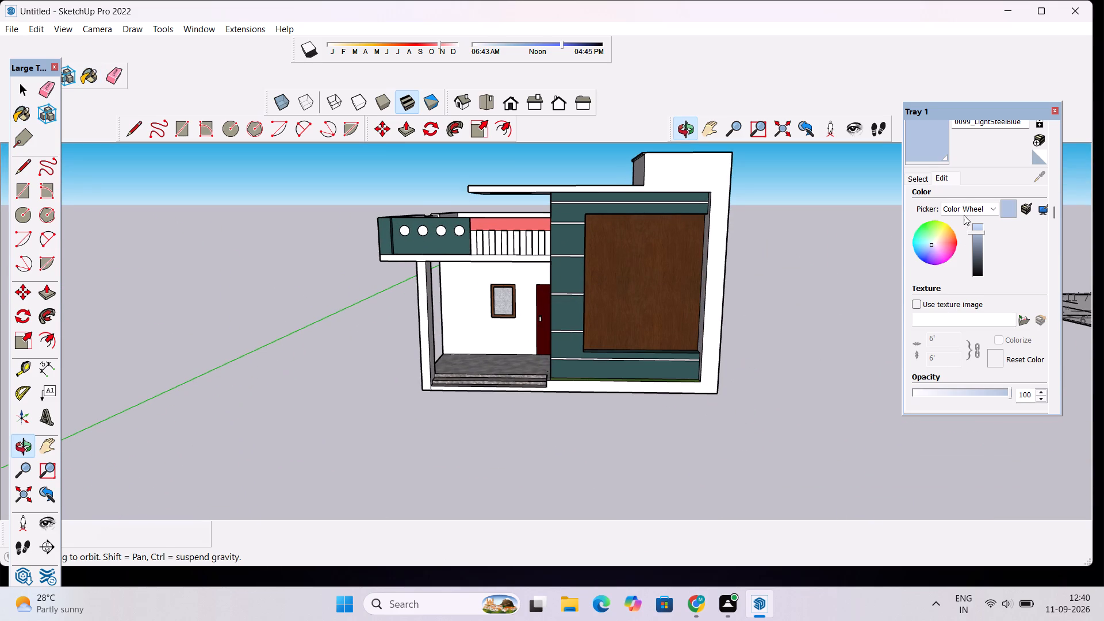
{"action": "left_click", "coordinate": [921, 180]}
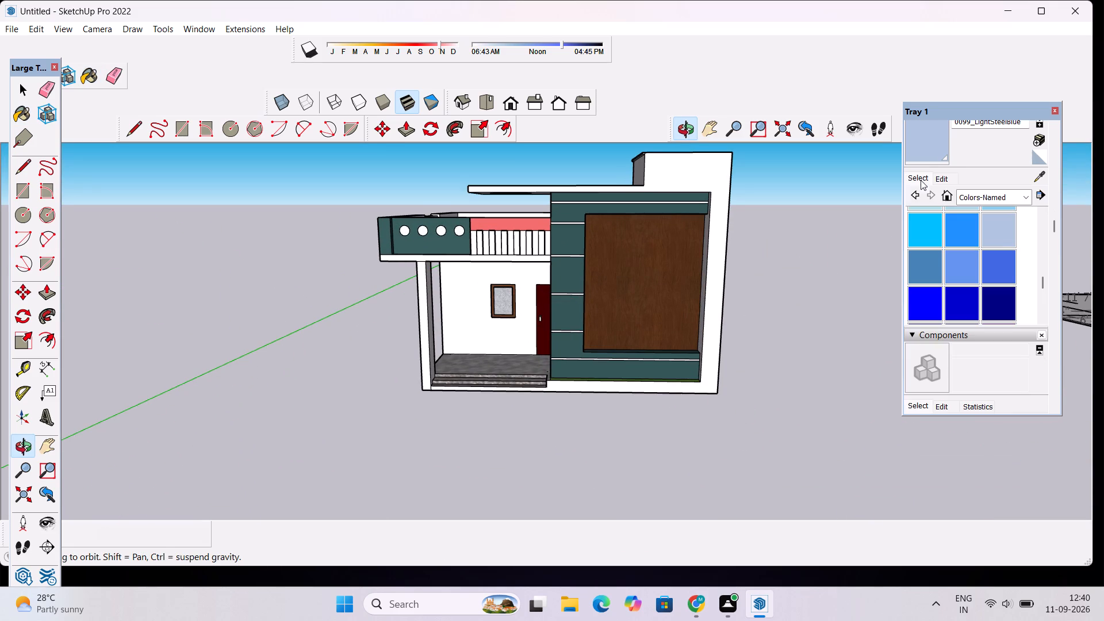
{"action": "left_click", "coordinate": [992, 240]}
{"action": "left_click", "coordinate": [453, 306]}
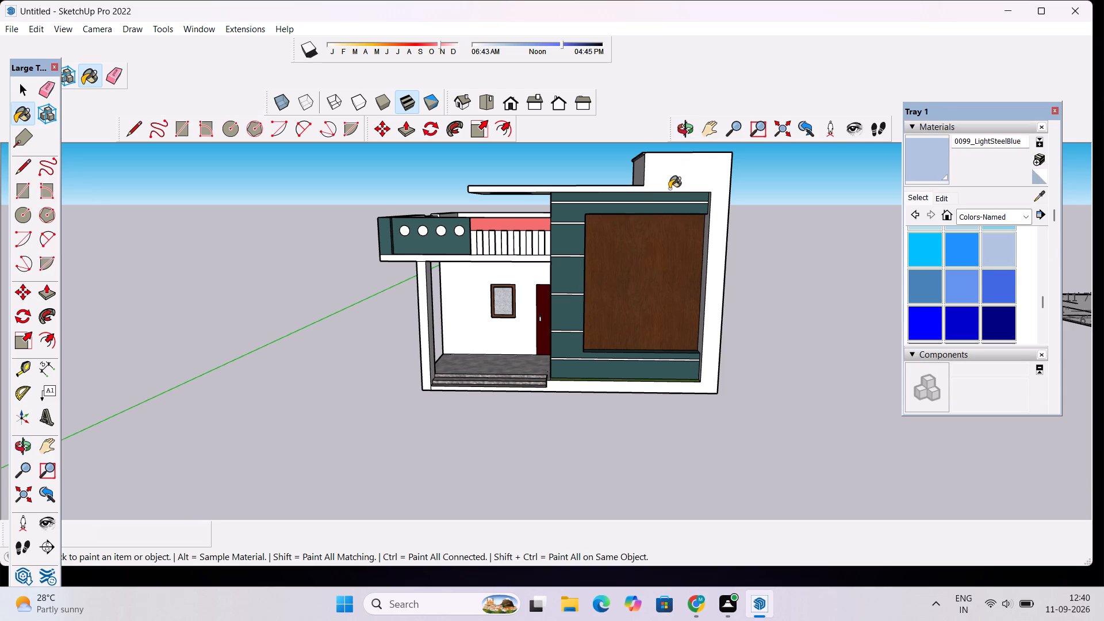
Examine the front and porch-side elevations and look through the Colors-Named swatches for a suitable wall colour.
{"action": "scroll", "coordinate": [451, 218], "scroll_direction": "up", "scroll_amount": 2}
{"action": "scroll", "coordinate": [538, 227], "scroll_direction": "up", "scroll_amount": 3}
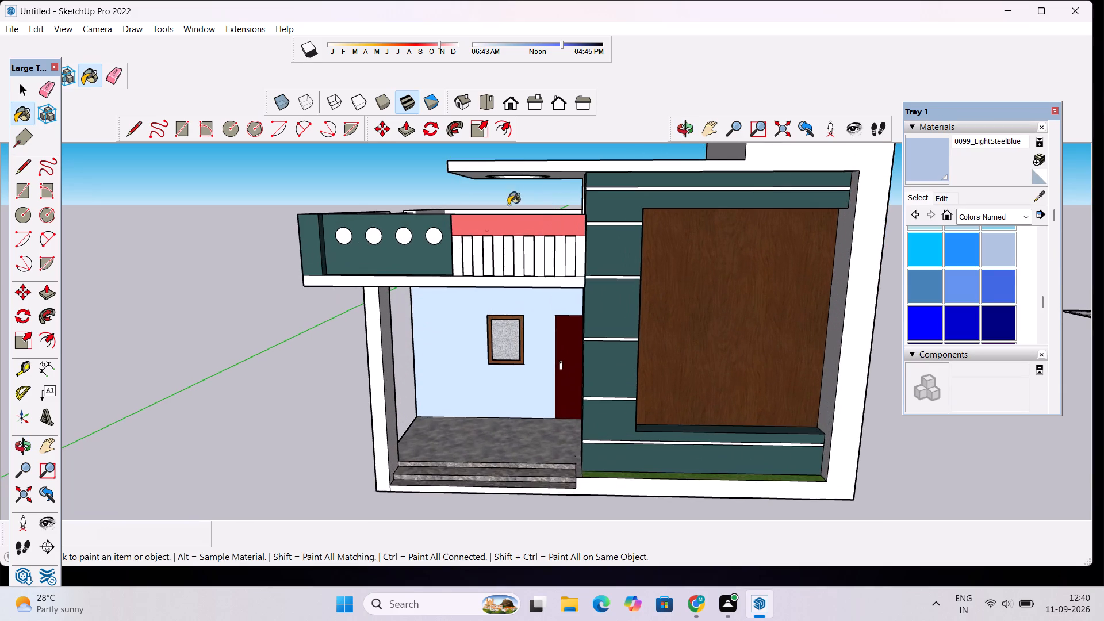
{"action": "scroll", "coordinate": [481, 259], "scroll_direction": "down", "scroll_amount": 5}
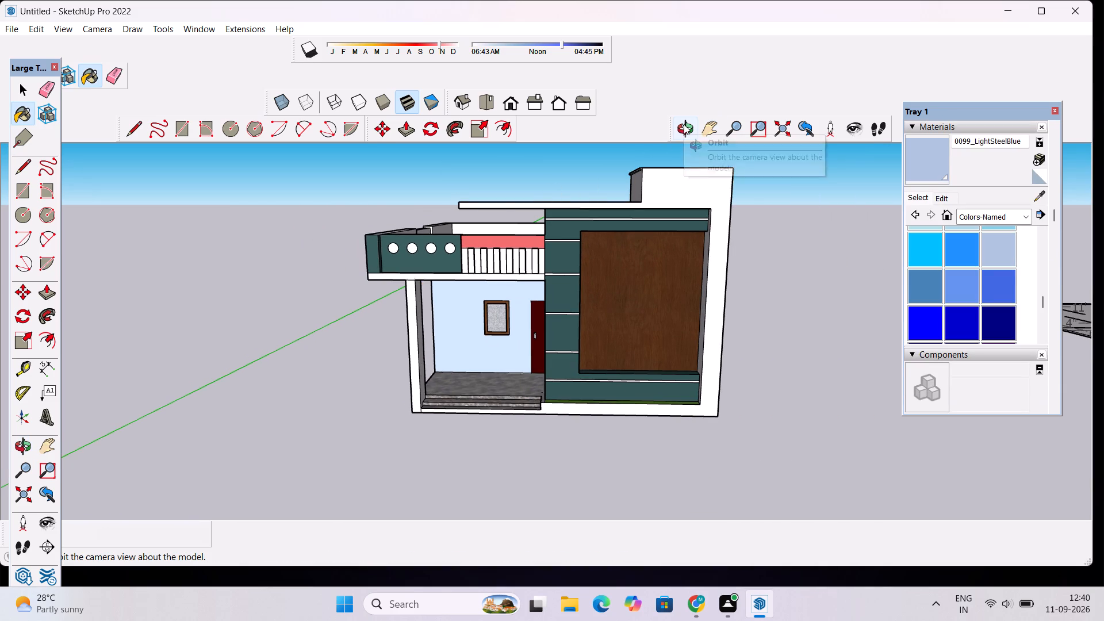
{"action": "left_click", "coordinate": [684, 124]}
{"action": "left_click_drag", "start_coordinate": [546, 225], "coordinate": [576, 225]}
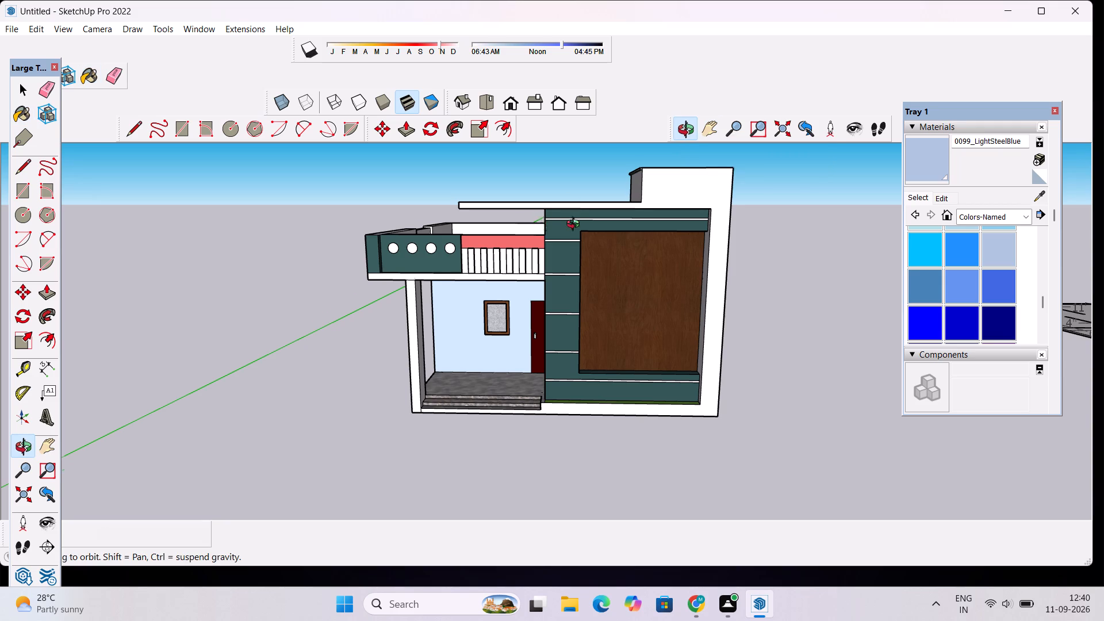
{"action": "left_click_drag", "start_coordinate": [576, 225], "coordinate": [735, 203]}
{"action": "scroll", "coordinate": [491, 367], "scroll_direction": "up", "scroll_amount": 3}
{"action": "left_click_drag", "start_coordinate": [427, 362], "coordinate": [514, 366]}
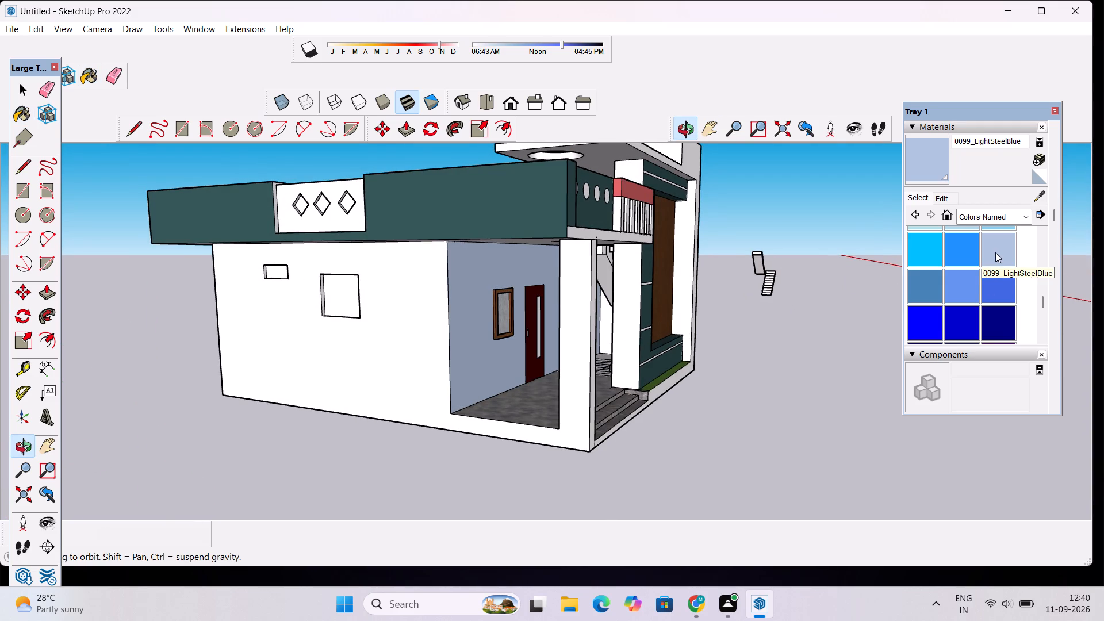
{"action": "scroll", "coordinate": [996, 254], "scroll_direction": "down", "scroll_amount": 4}
{"action": "scroll", "coordinate": [998, 255], "scroll_direction": "up", "scroll_amount": 1}
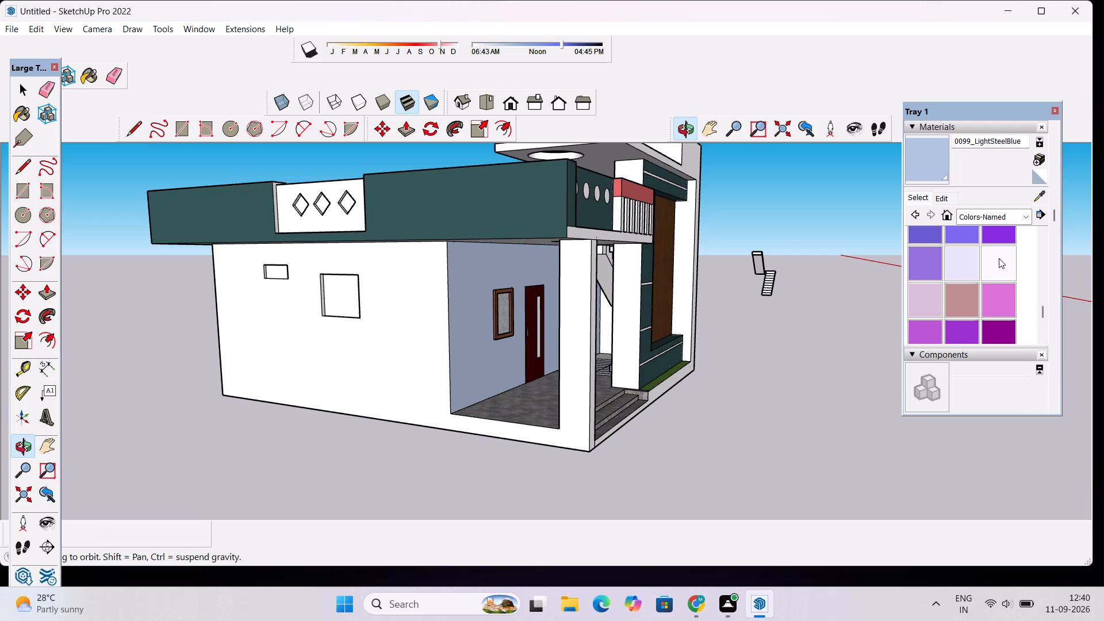
{"action": "scroll", "coordinate": [999, 258], "scroll_direction": "up", "scroll_amount": 1}
{"action": "scroll", "coordinate": [999, 258], "scroll_direction": "down", "scroll_amount": 2}
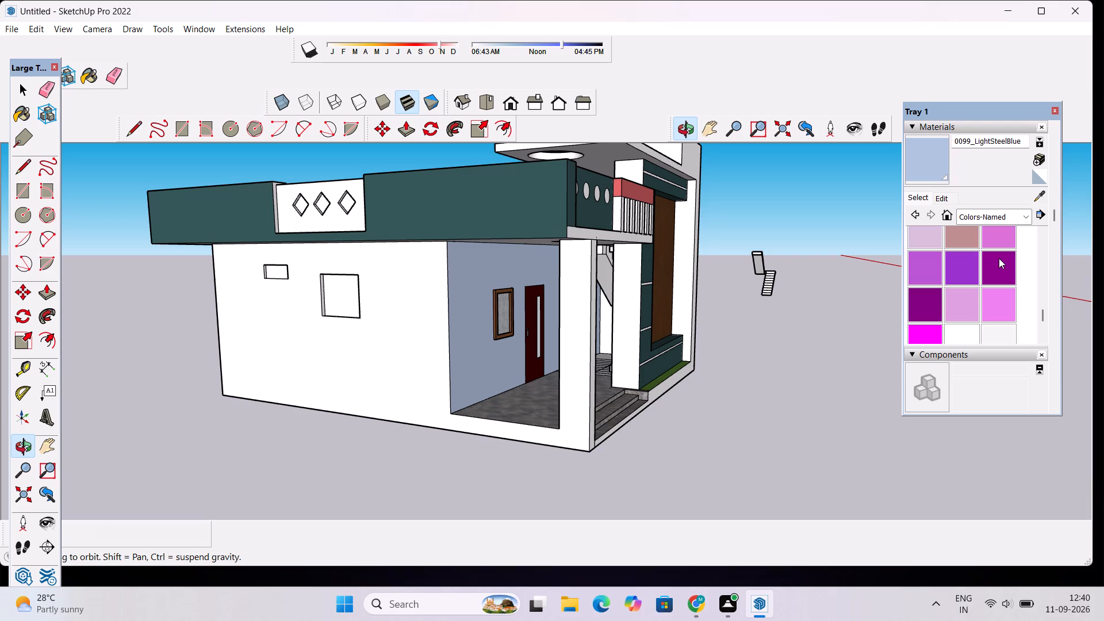
{"action": "scroll", "coordinate": [999, 258], "scroll_direction": "down", "scroll_amount": 1}
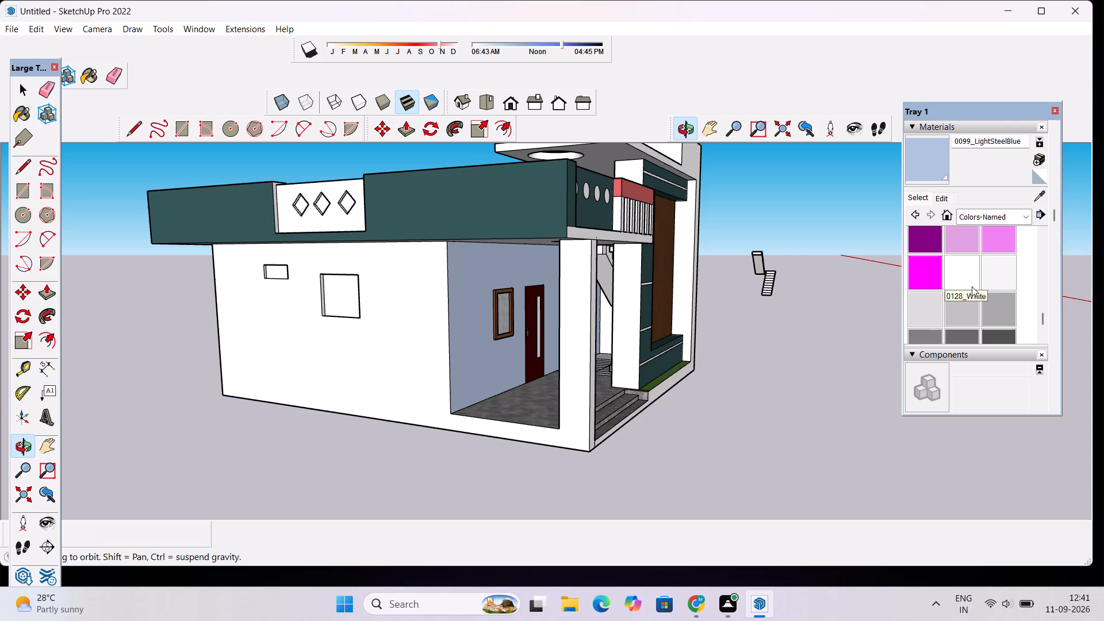
{"action": "scroll", "coordinate": [978, 287], "scroll_direction": "up", "scroll_amount": 1}
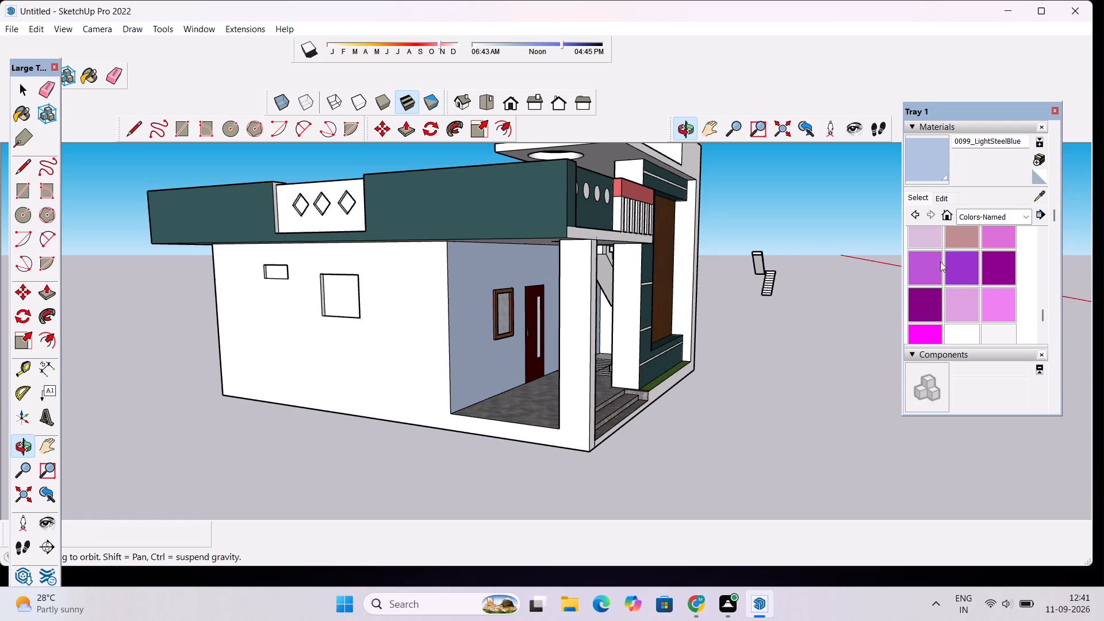
{"action": "scroll", "coordinate": [947, 267], "scroll_direction": "down", "scroll_amount": 1}
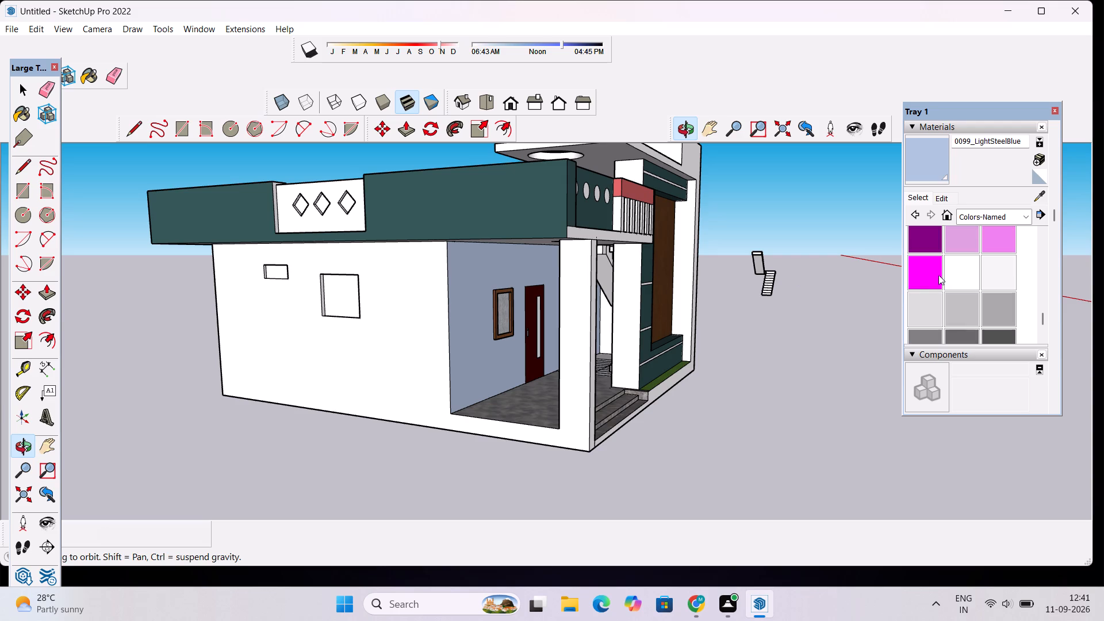
{"action": "scroll", "coordinate": [756, 336], "scroll_direction": "up", "scroll_amount": 2}
Paint the porch-facing side of the dark green feature wall with 0081_CadetBlue from the Colors-Named materials.
{"action": "left_click_drag", "start_coordinate": [748, 366], "coordinate": [596, 385]}
{"action": "scroll", "coordinate": [577, 403], "scroll_direction": "down", "scroll_amount": 4}
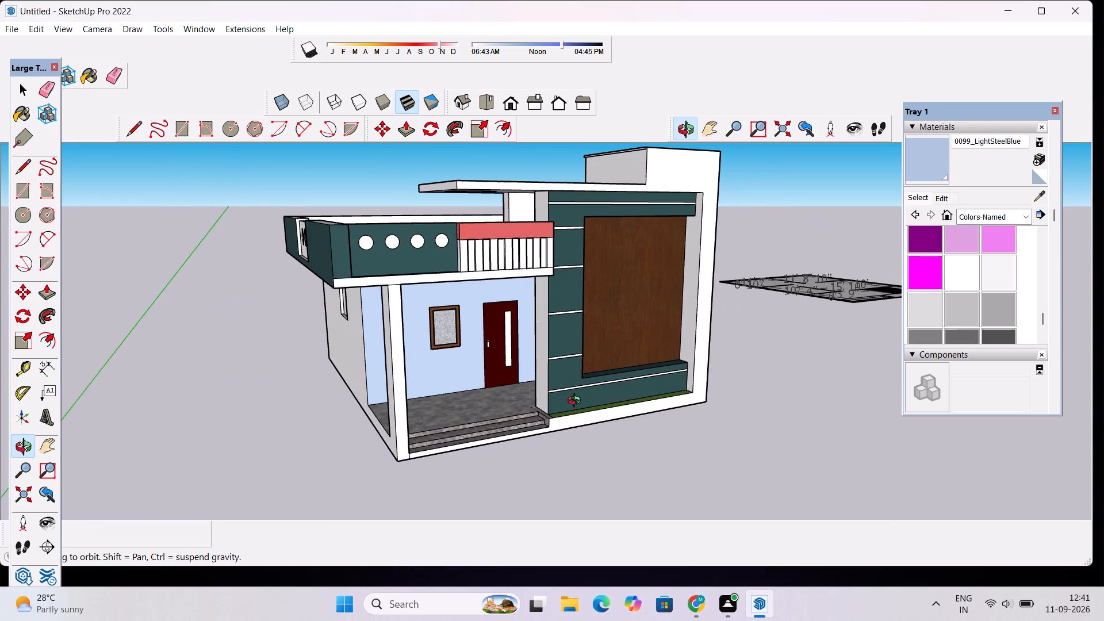
{"action": "scroll", "coordinate": [957, 259], "scroll_direction": "down", "scroll_amount": 2}
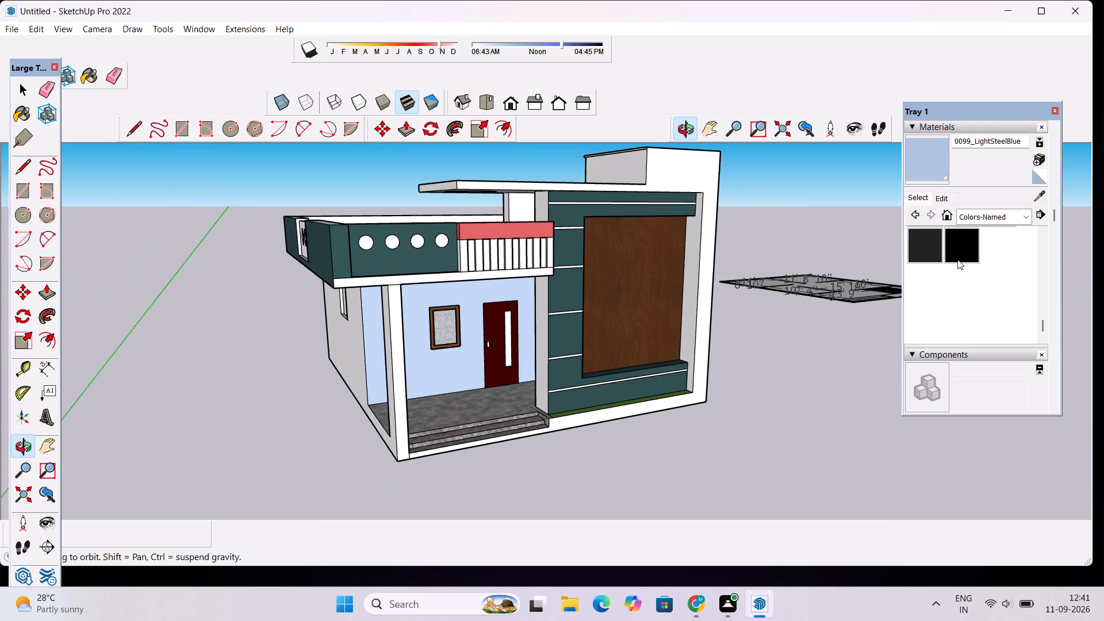
{"action": "scroll", "coordinate": [957, 259], "scroll_direction": "up", "scroll_amount": 11}
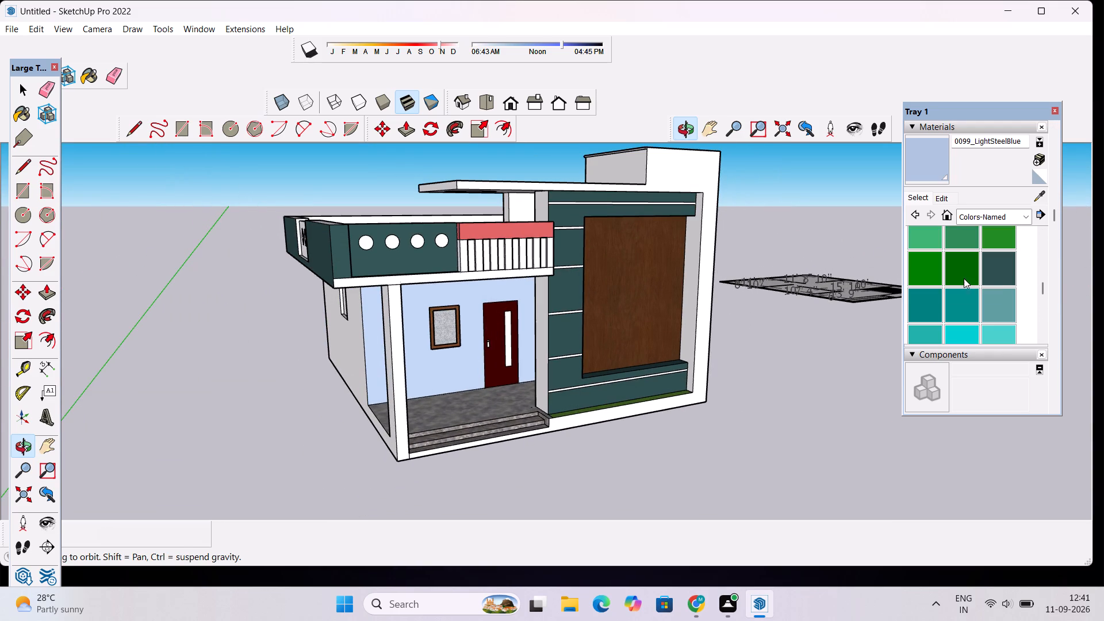
{"action": "left_click", "coordinate": [1005, 310]}
{"action": "scroll", "coordinate": [533, 302], "scroll_direction": "up", "scroll_amount": 2}
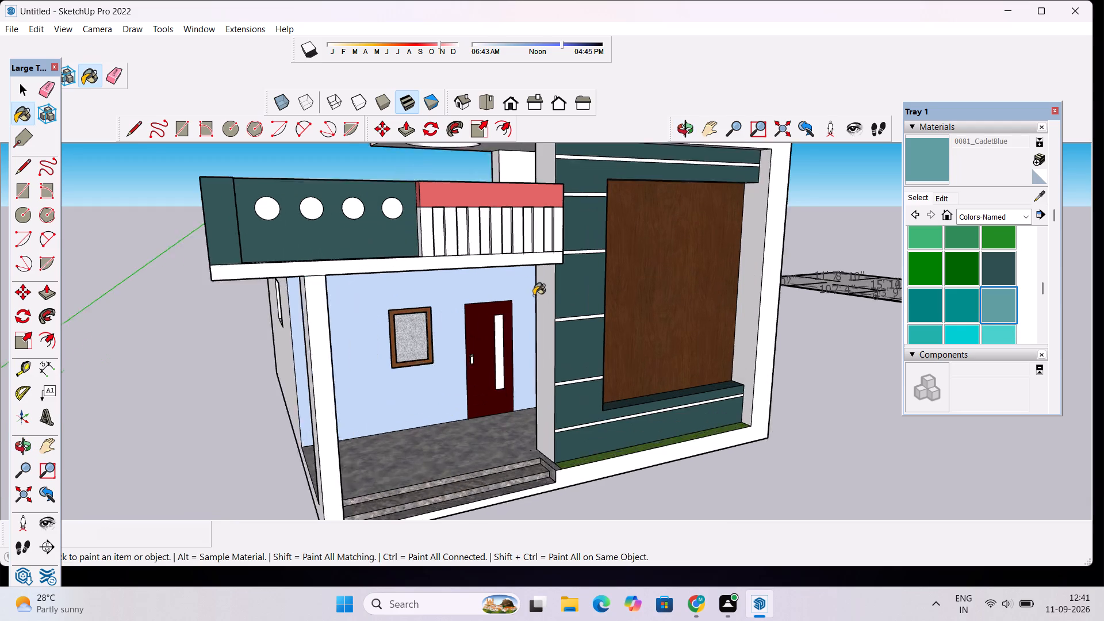
{"action": "scroll", "coordinate": [534, 296], "scroll_direction": "up", "scroll_amount": 2}
{"action": "left_click", "coordinate": [547, 296]}
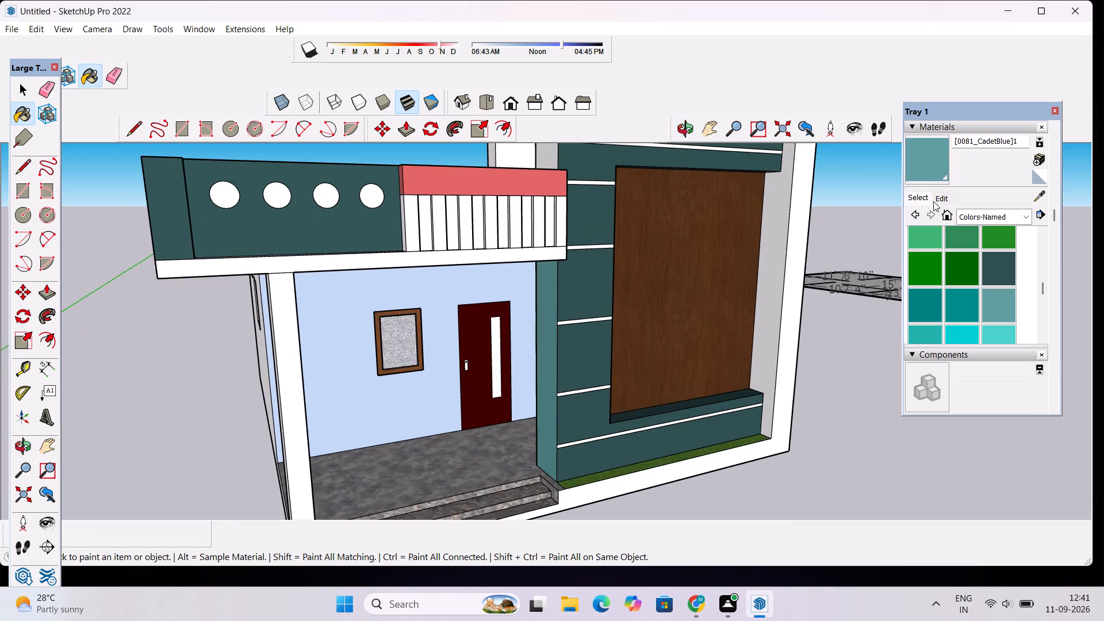
Darken the 0081_CadetBlue material by lowering its brightness.
{"action": "left_click", "coordinate": [940, 197]}
{"action": "left_click", "coordinate": [978, 266]}
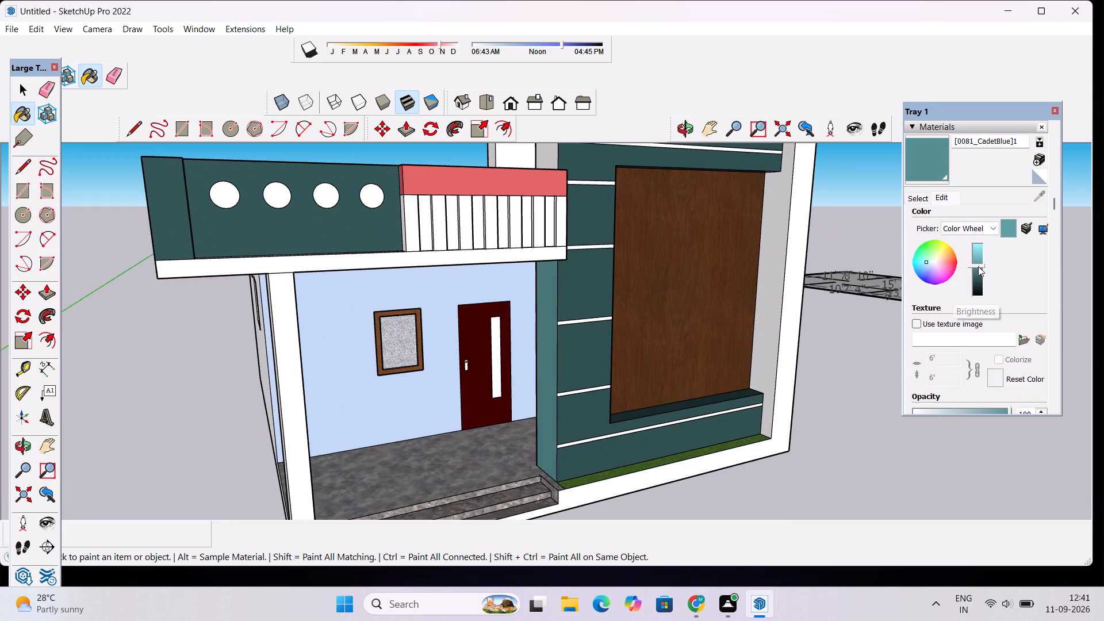
{"action": "left_click", "coordinate": [978, 268]}
{"action": "left_click", "coordinate": [978, 269]}
Paint the front and inner faces of the porch corner column with the darkened 0081_CadetBlue.
{"action": "scroll", "coordinate": [738, 296], "scroll_direction": "down", "scroll_amount": 3}
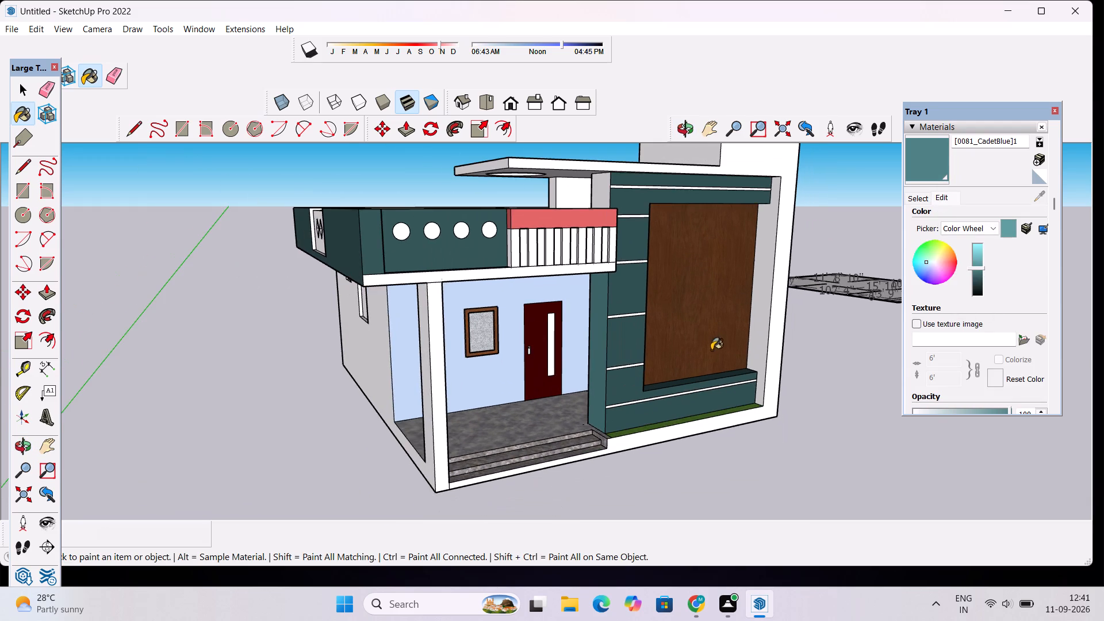
{"action": "scroll", "coordinate": [695, 383], "scroll_direction": "down", "scroll_amount": 1}
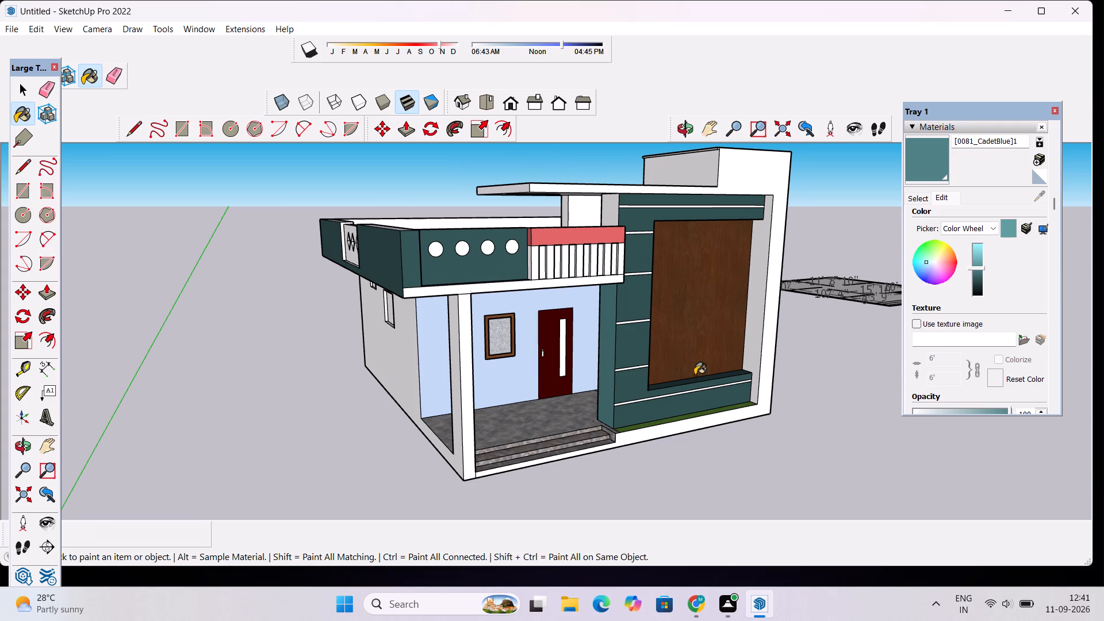
{"action": "scroll", "coordinate": [695, 375], "scroll_direction": "down", "scroll_amount": 3}
{"action": "scroll", "coordinate": [568, 418], "scroll_direction": "up", "scroll_amount": 5}
{"action": "scroll", "coordinate": [573, 406], "scroll_direction": "down", "scroll_amount": 3}
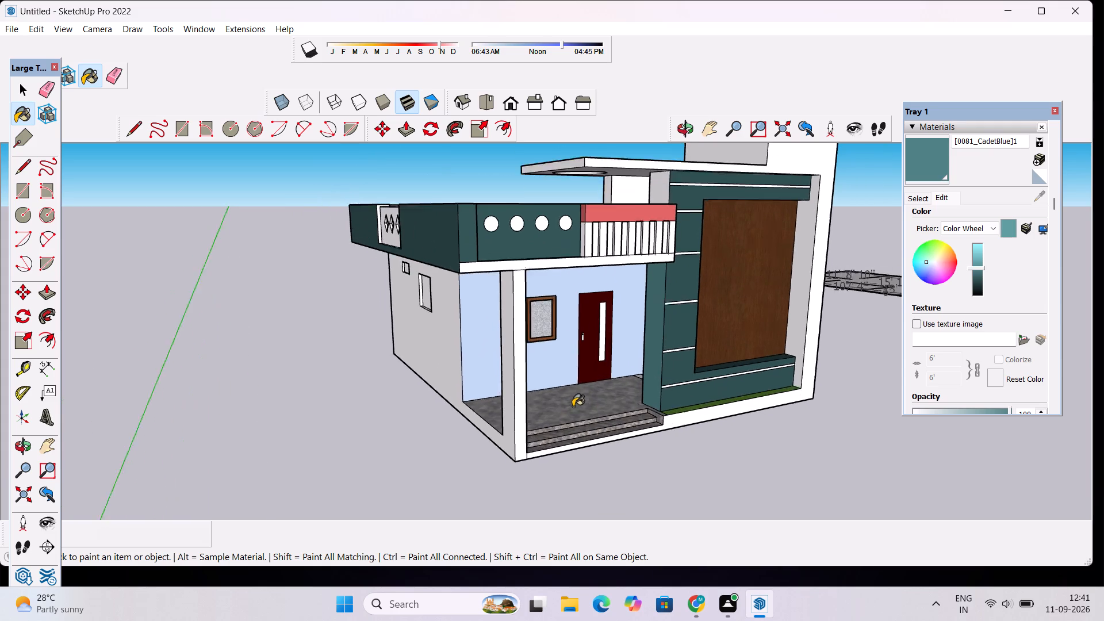
{"action": "scroll", "coordinate": [573, 407], "scroll_direction": "down", "scroll_amount": 2}
{"action": "left_click", "coordinate": [688, 128]}
{"action": "left_click_drag", "start_coordinate": [788, 327], "coordinate": [664, 336]}
{"action": "left_click_drag", "start_coordinate": [660, 335], "coordinate": [627, 321]}
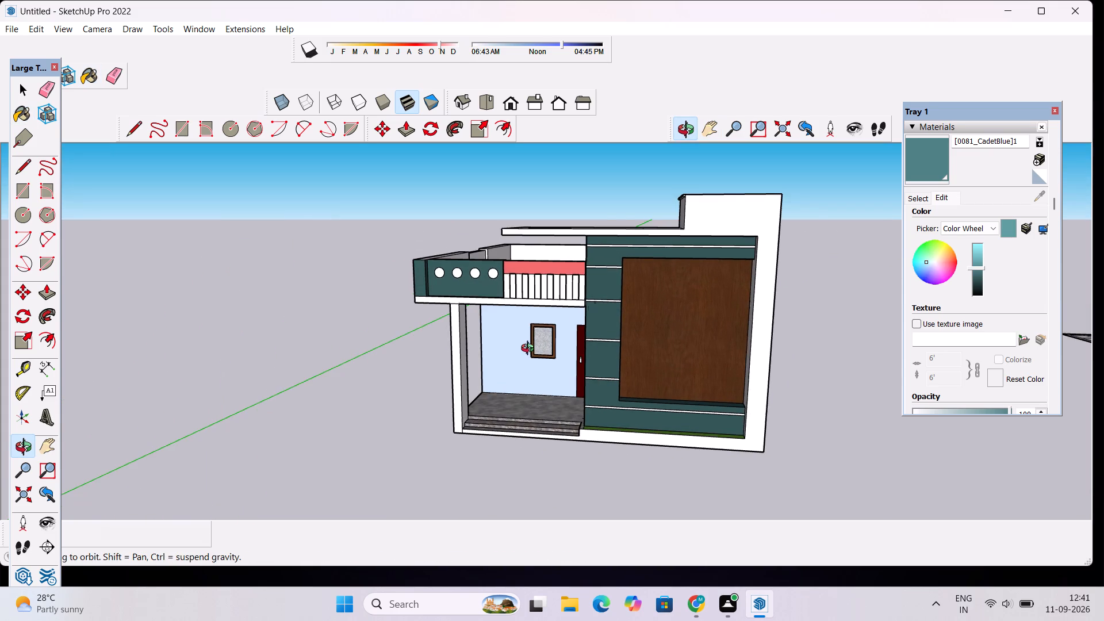
{"action": "scroll", "coordinate": [527, 352], "scroll_direction": "up", "scroll_amount": 1}
{"action": "left_click", "coordinate": [919, 170]}
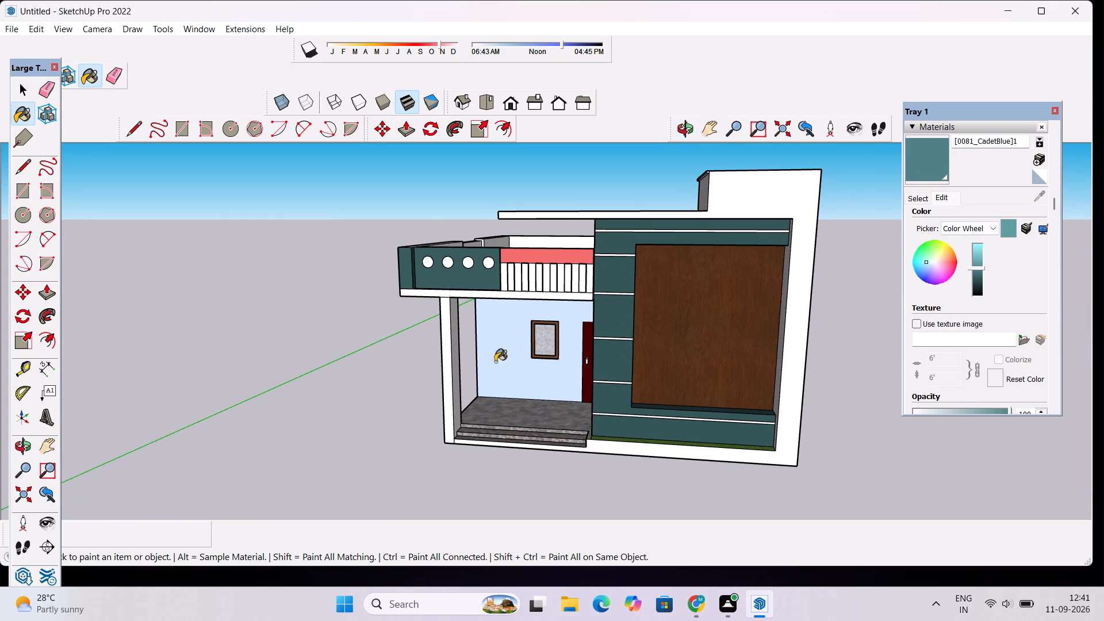
{"action": "left_click", "coordinate": [447, 343]}
{"action": "left_click", "coordinate": [455, 357]}
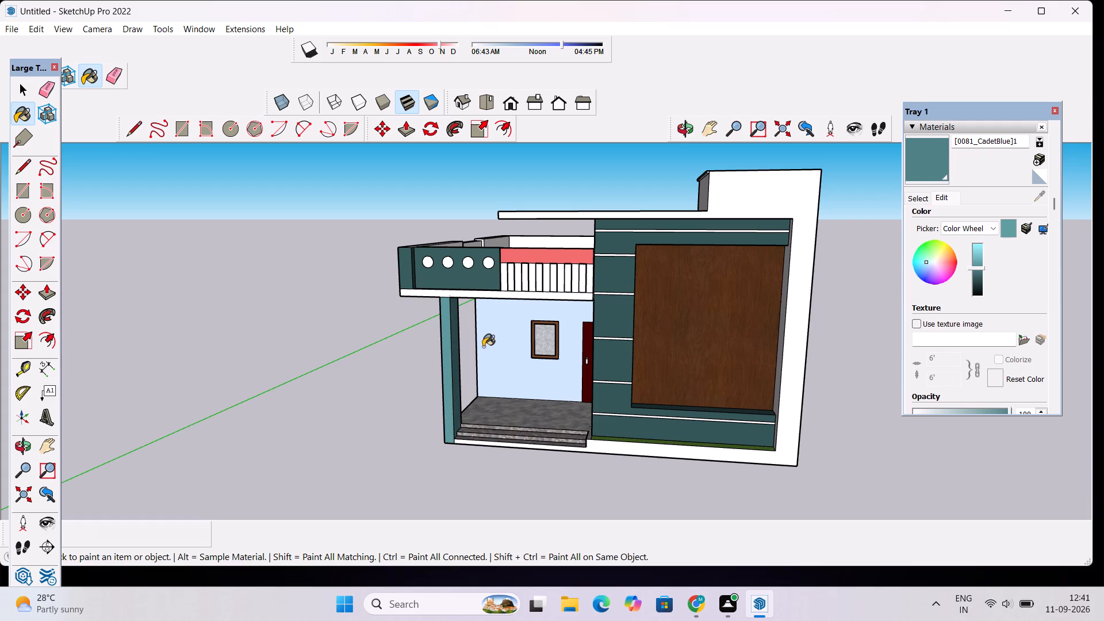
Draw a vertical line from the porch side opening's lower front corner to the wall's bottom edge, separating the column face.
{"action": "scroll", "coordinate": [376, 369], "scroll_direction": "up", "scroll_amount": 3}
{"action": "left_click", "coordinate": [689, 135]}
{"action": "left_click_drag", "start_coordinate": [573, 263], "coordinate": [840, 250]}
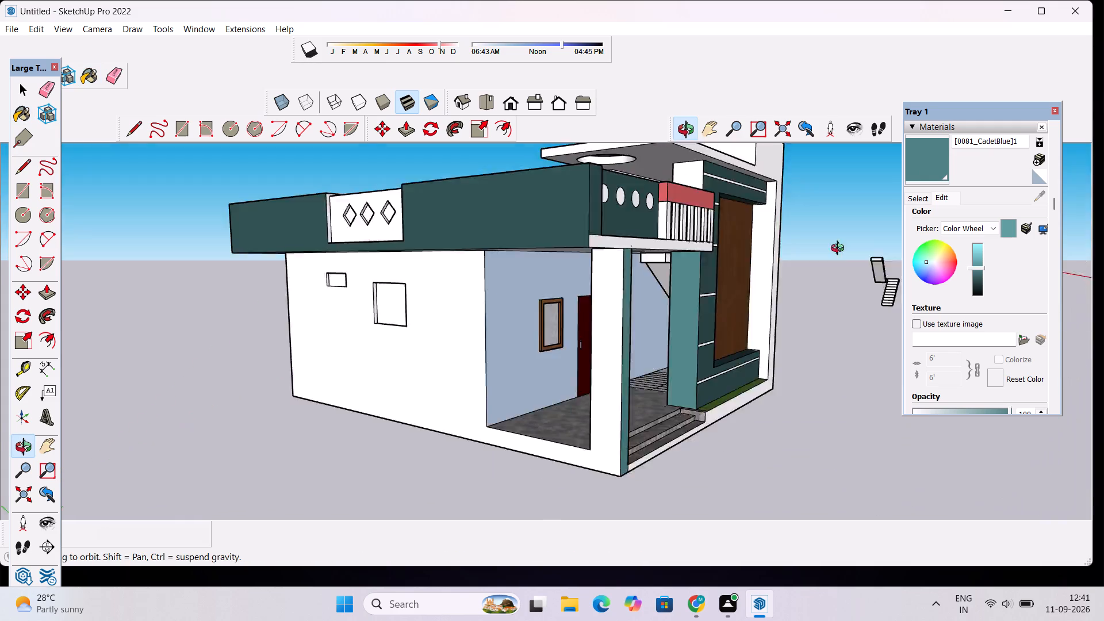
{"action": "left_click_drag", "start_coordinate": [840, 250], "coordinate": [1009, 243]}
{"action": "left_click", "coordinate": [930, 164]}
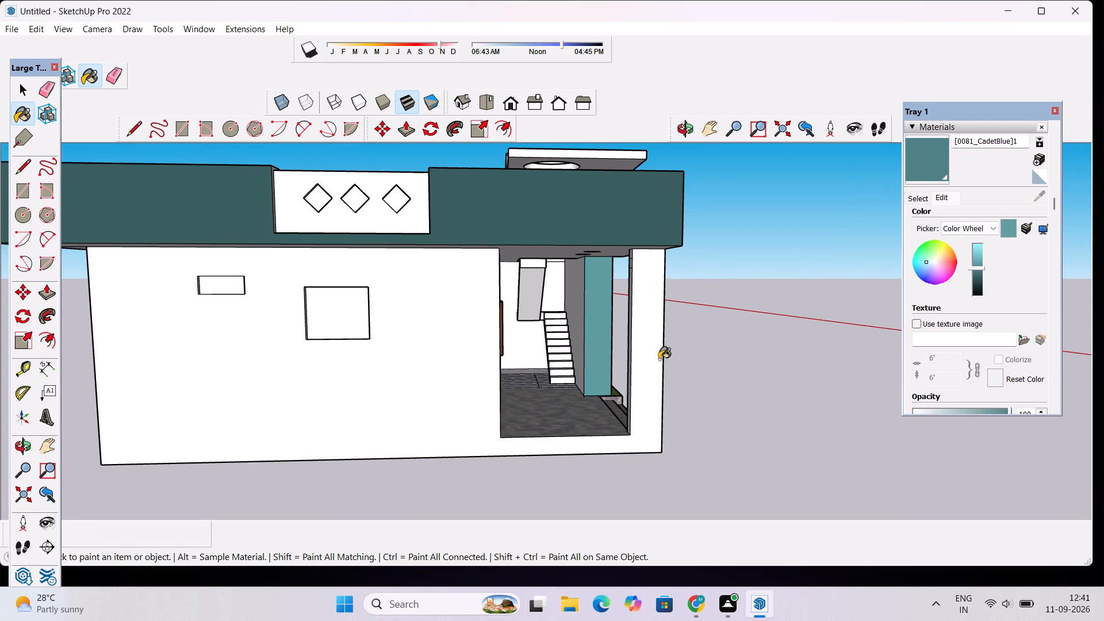
{"action": "scroll", "coordinate": [650, 367], "scroll_direction": "up", "scroll_amount": 1}
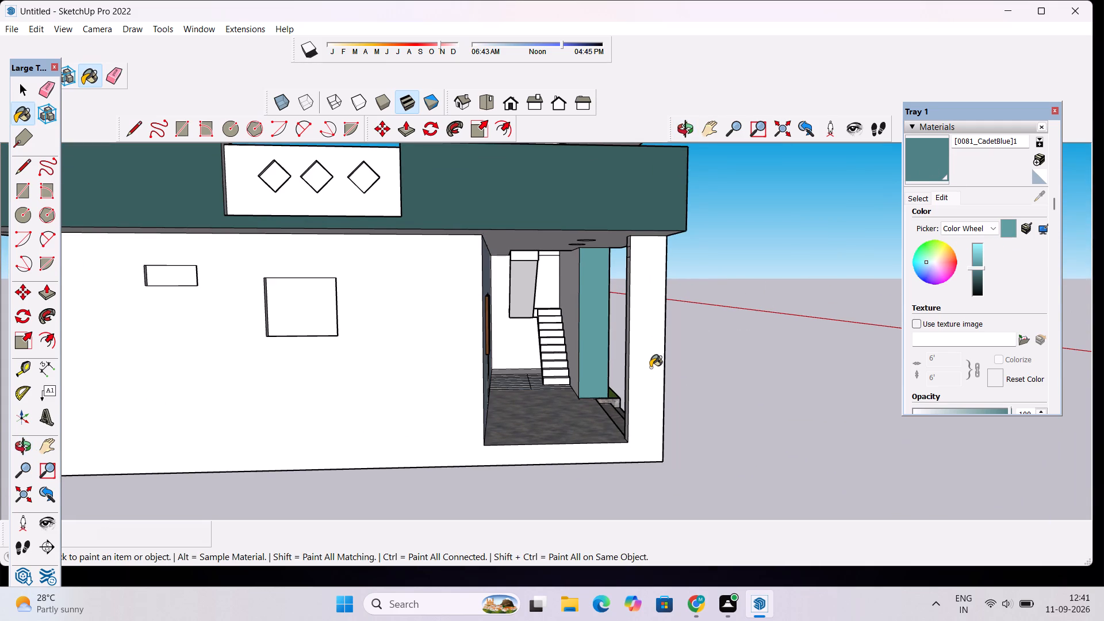
{"action": "scroll", "coordinate": [650, 367], "scroll_direction": "up", "scroll_amount": 2}
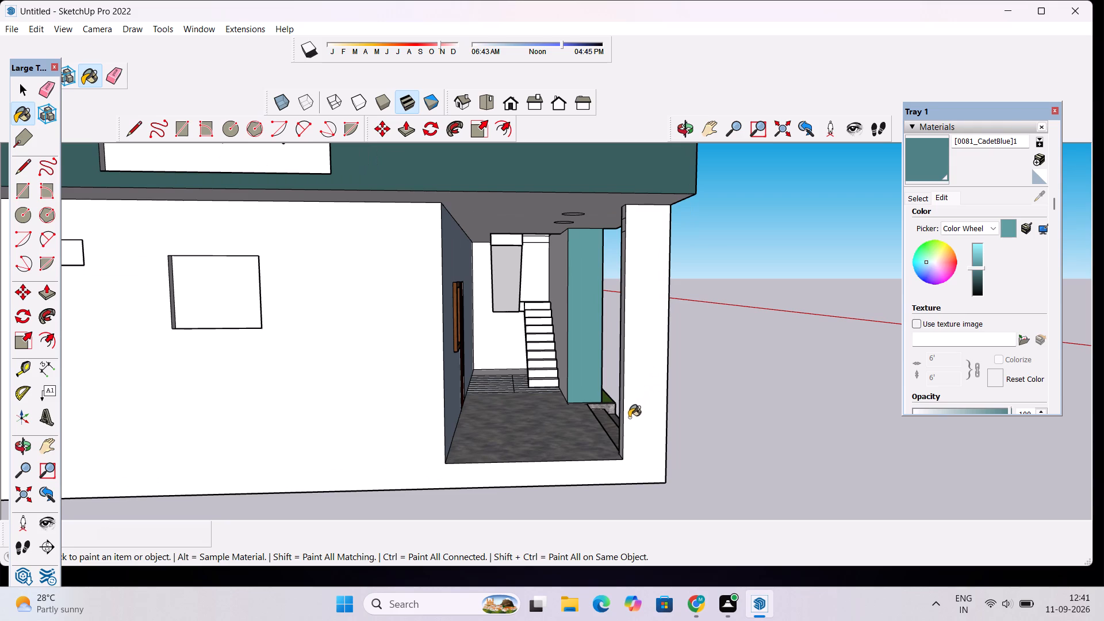
{"action": "key", "text": "l"}
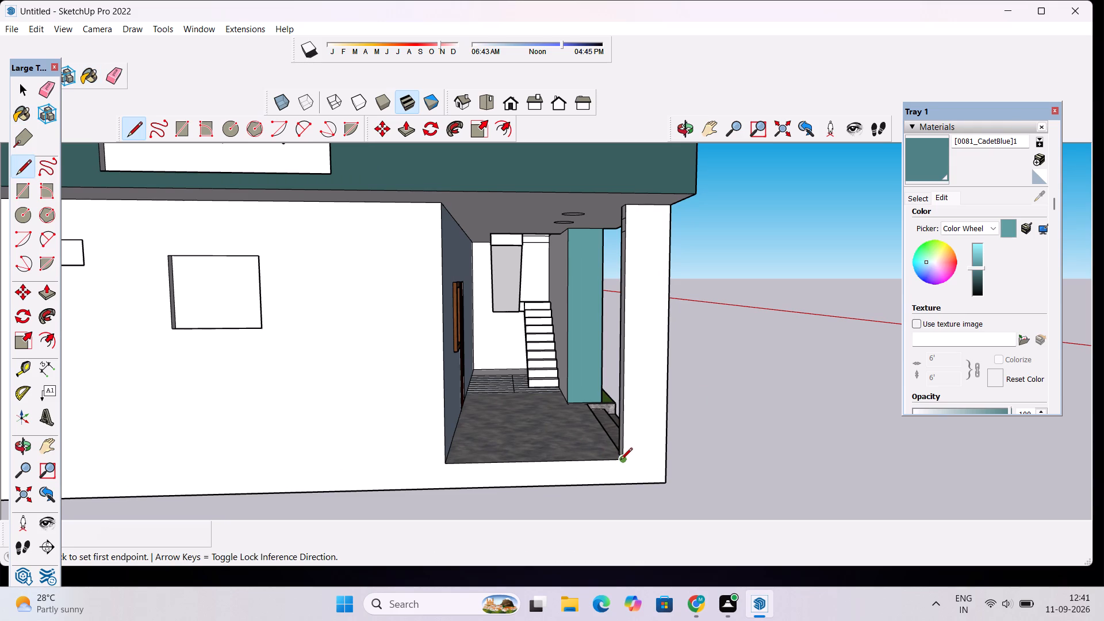
{"action": "left_click", "coordinate": [620, 461]}
{"action": "left_click", "coordinate": [625, 482]}
{"action": "key", "text": "space"}
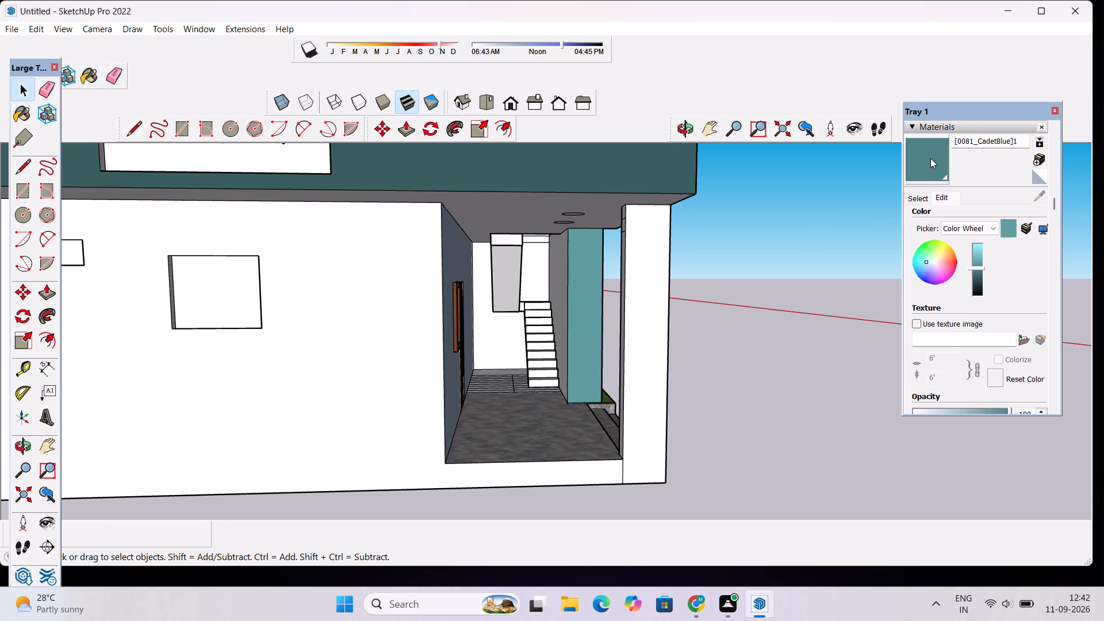
Paint the corner column's outer side and rear faces, plus the feature wall's rear face inside the porch, with the darkened 0081_CadetBlue.
{"action": "left_click", "coordinate": [930, 158]}
{"action": "left_click", "coordinate": [656, 300]}
{"action": "scroll", "coordinate": [622, 308], "scroll_direction": "up", "scroll_amount": 9}
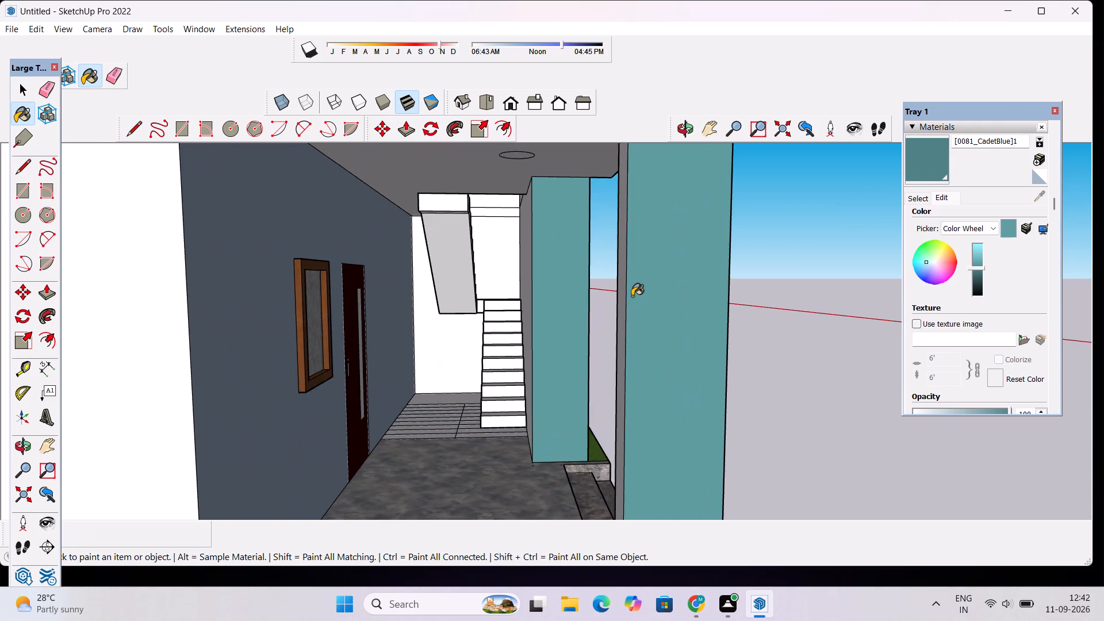
{"action": "scroll", "coordinate": [632, 294], "scroll_direction": "up", "scroll_amount": 4}
{"action": "left_click", "coordinate": [616, 301]}
{"action": "scroll", "coordinate": [585, 316], "scroll_direction": "down", "scroll_amount": 3}
{"action": "scroll", "coordinate": [531, 305], "scroll_direction": "up", "scroll_amount": 5}
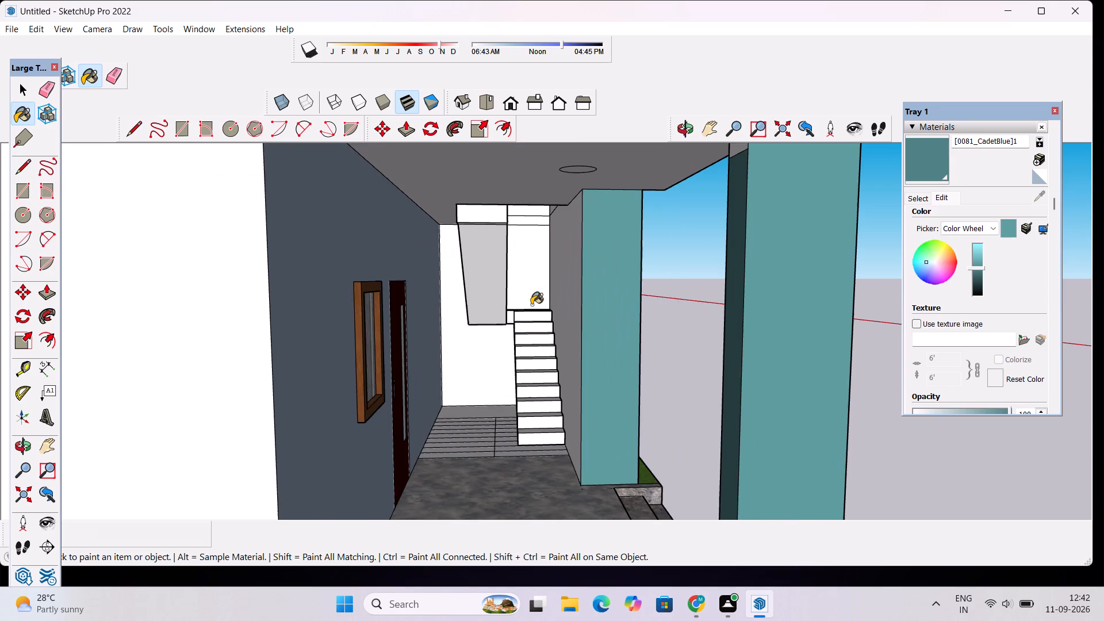
{"action": "left_click", "coordinate": [573, 290]}
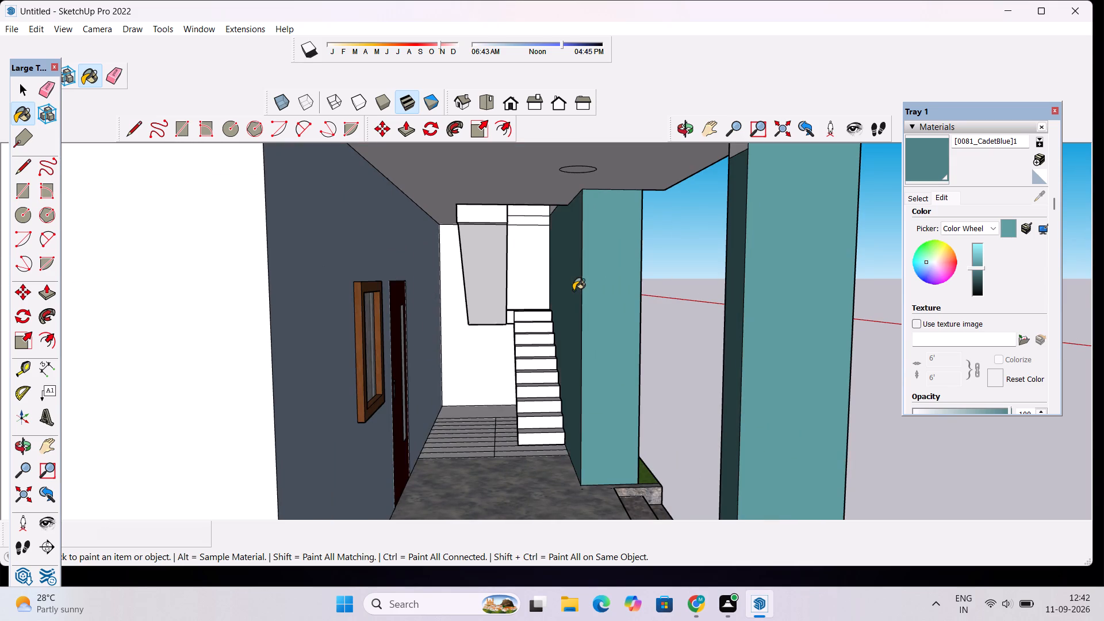
Paint the porch ceiling and slab underside with 0118_Thistle from the Colors-Named collection.
{"action": "scroll", "coordinate": [573, 290], "scroll_direction": "down", "scroll_amount": 2}
{"action": "left_click", "coordinate": [683, 125]}
{"action": "left_click_drag", "start_coordinate": [758, 233], "coordinate": [541, 204]}
{"action": "scroll", "coordinate": [539, 210], "scroll_direction": "down", "scroll_amount": 5}
{"action": "left_click_drag", "start_coordinate": [587, 257], "coordinate": [430, 232]}
{"action": "scroll", "coordinate": [359, 249], "scroll_direction": "up", "scroll_amount": 1}
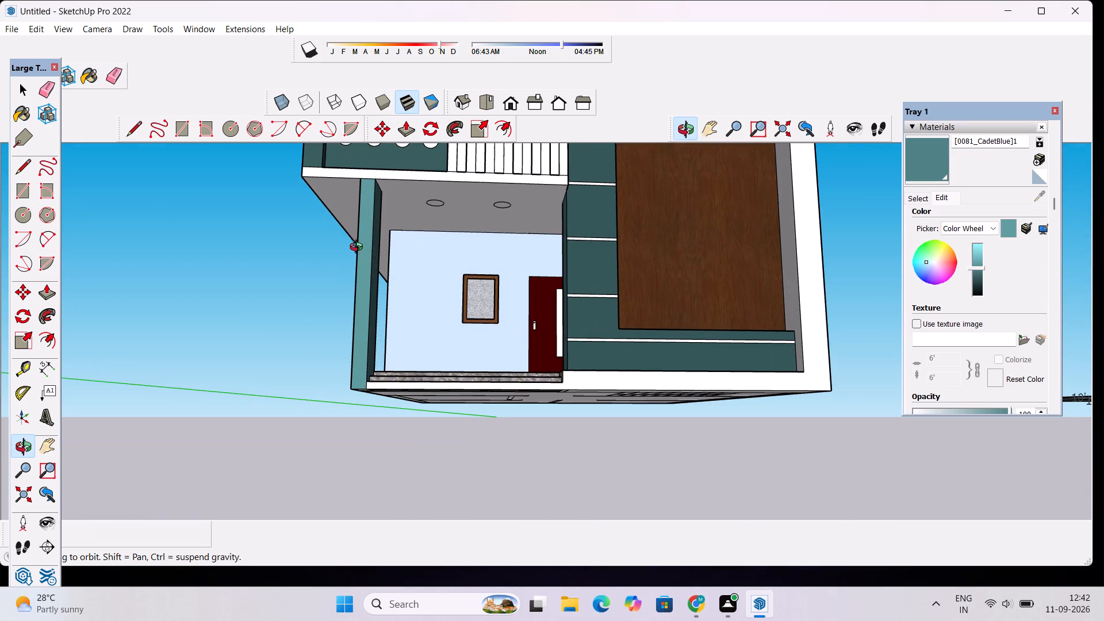
{"action": "scroll", "coordinate": [359, 246], "scroll_direction": "up", "scroll_amount": 1}
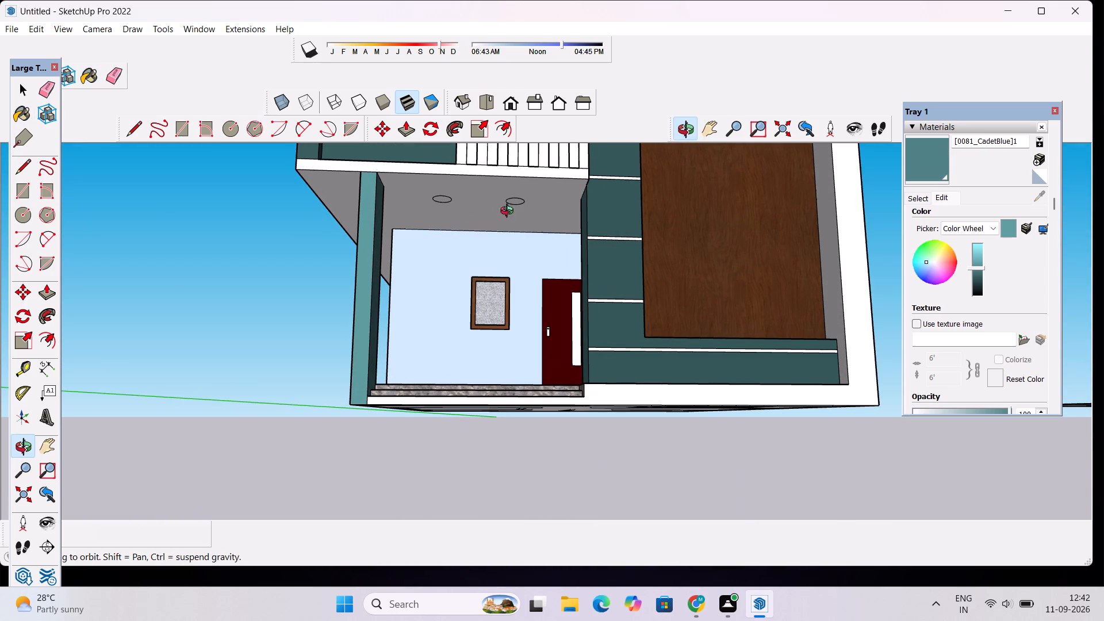
{"action": "left_click", "coordinate": [919, 198]}
{"action": "scroll", "coordinate": [975, 292], "scroll_direction": "down", "scroll_amount": 3}
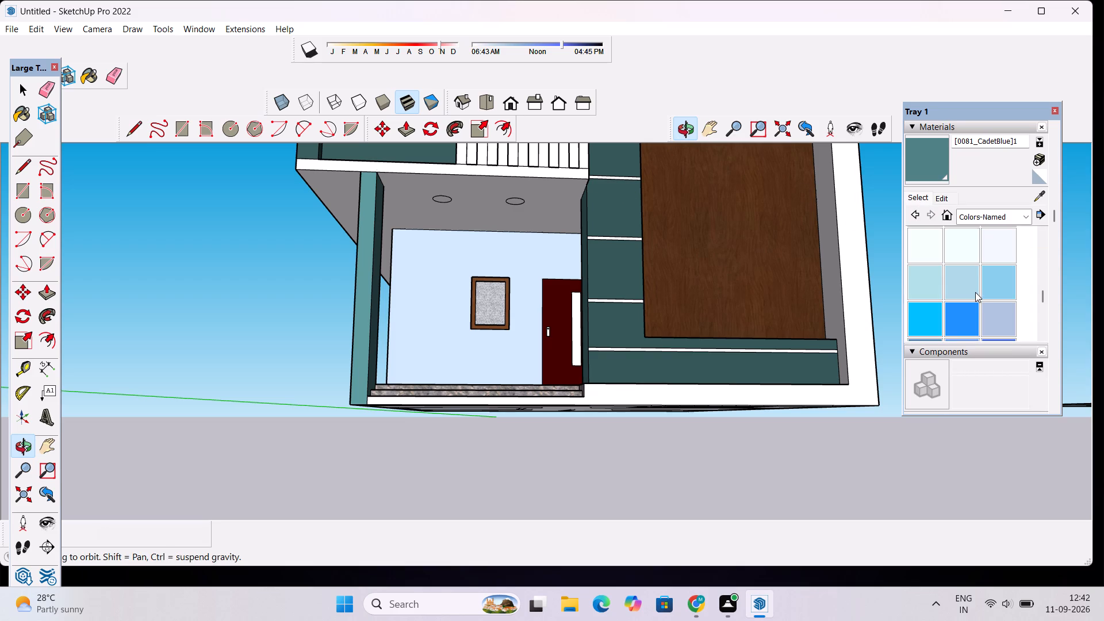
{"action": "scroll", "coordinate": [980, 289], "scroll_direction": "down", "scroll_amount": 4}
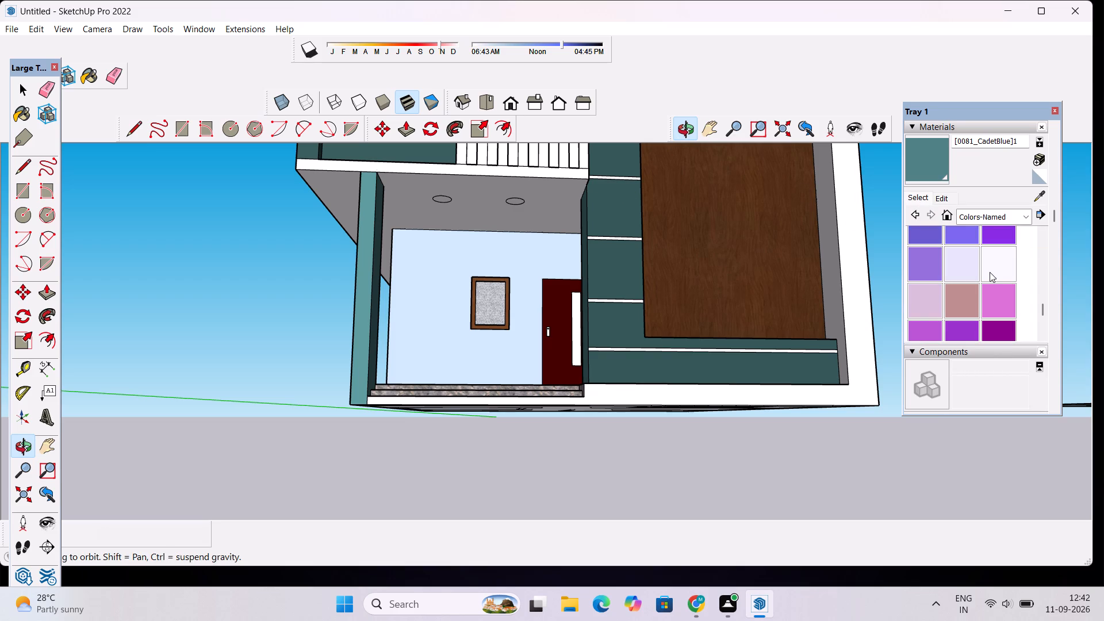
{"action": "left_click", "coordinate": [988, 296]}
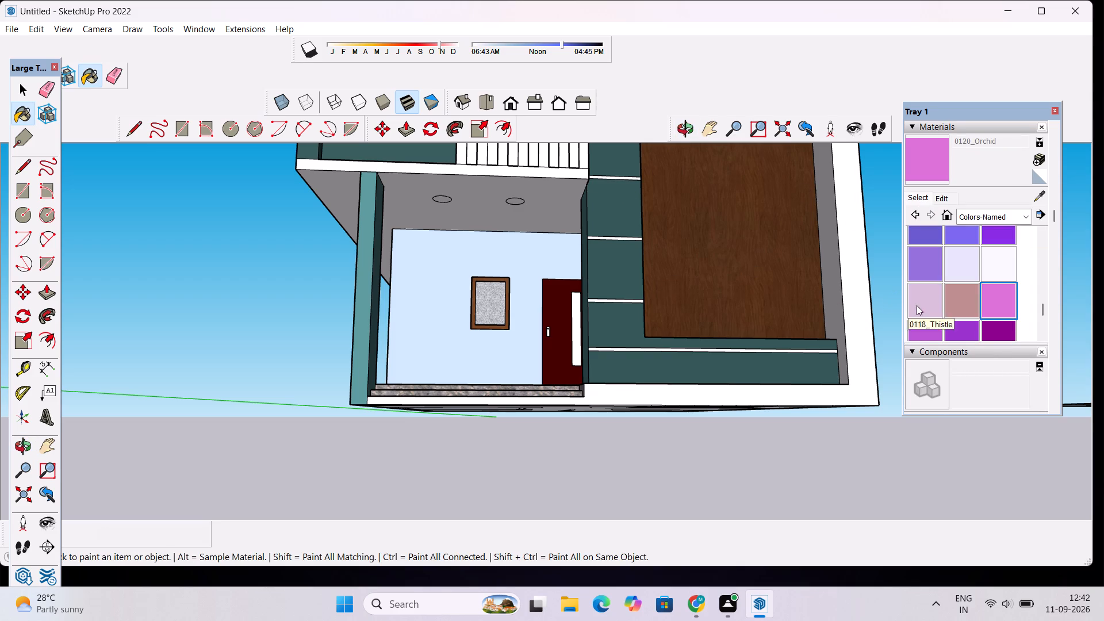
{"action": "left_click", "coordinate": [929, 305]}
{"action": "left_click", "coordinate": [482, 199]}
{"action": "scroll", "coordinate": [588, 218], "scroll_direction": "down", "scroll_amount": 1}
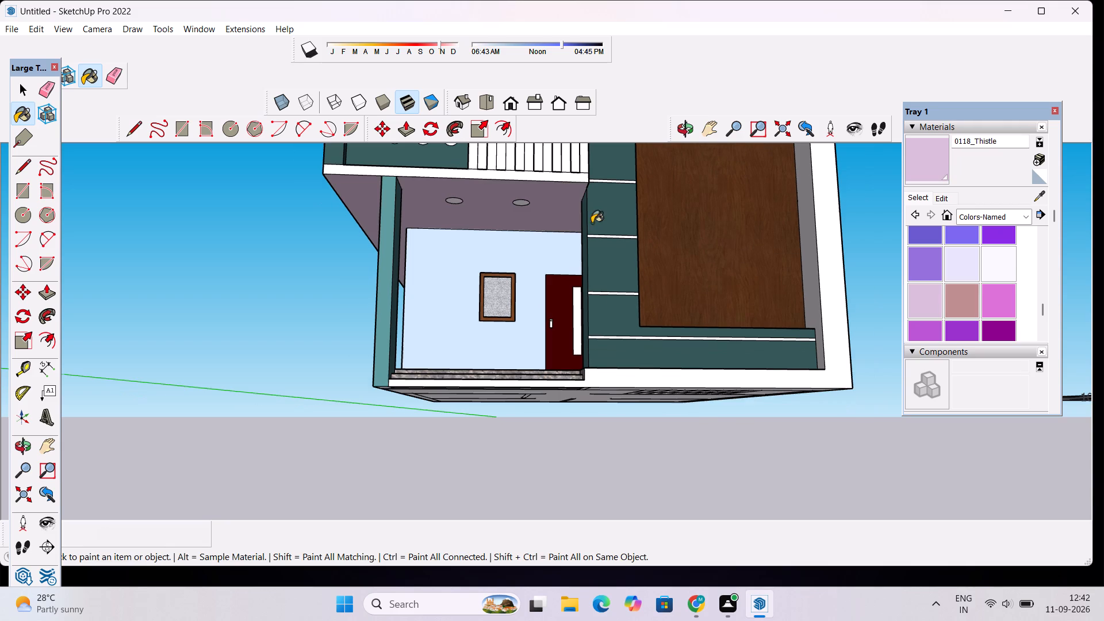
Darken the 0118_Thistle material slightly by lowering its brightness.
{"action": "left_click", "coordinate": [940, 201]}
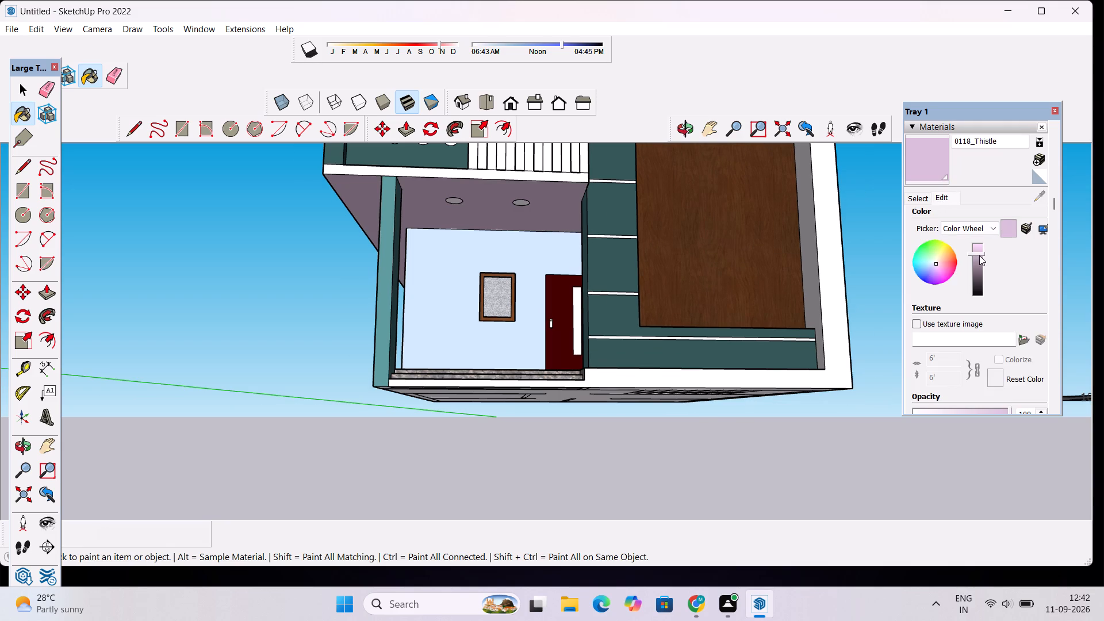
{"action": "left_click", "coordinate": [979, 248]}
{"action": "left_click", "coordinate": [975, 257]}
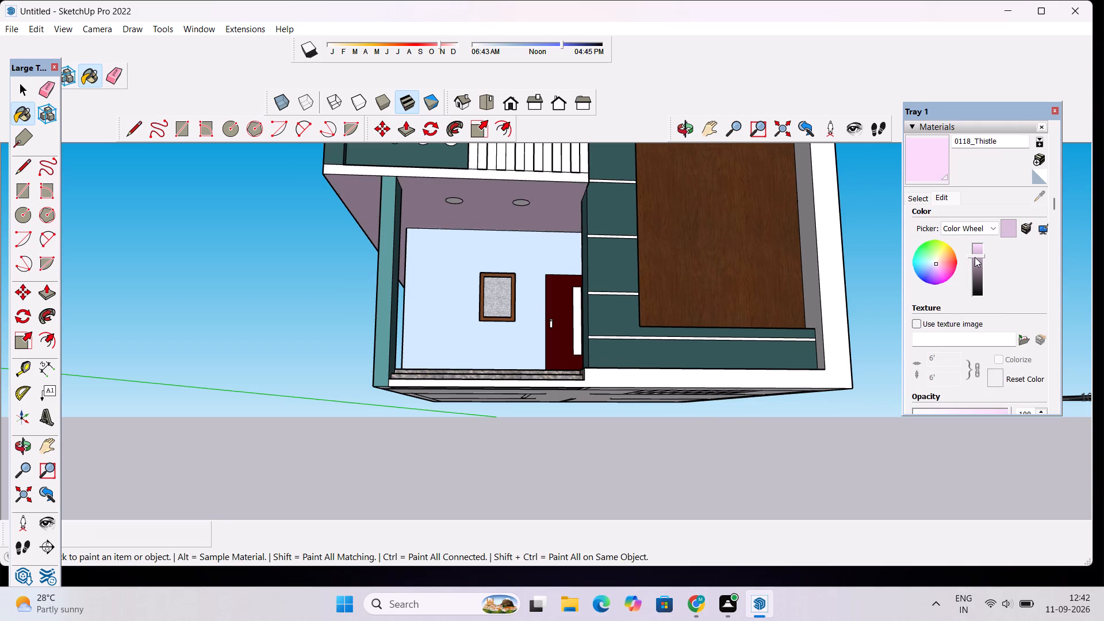
Examine the recoloured porch ceiling and the house's front and side elevations from several angles.
{"action": "left_click", "coordinate": [686, 130]}
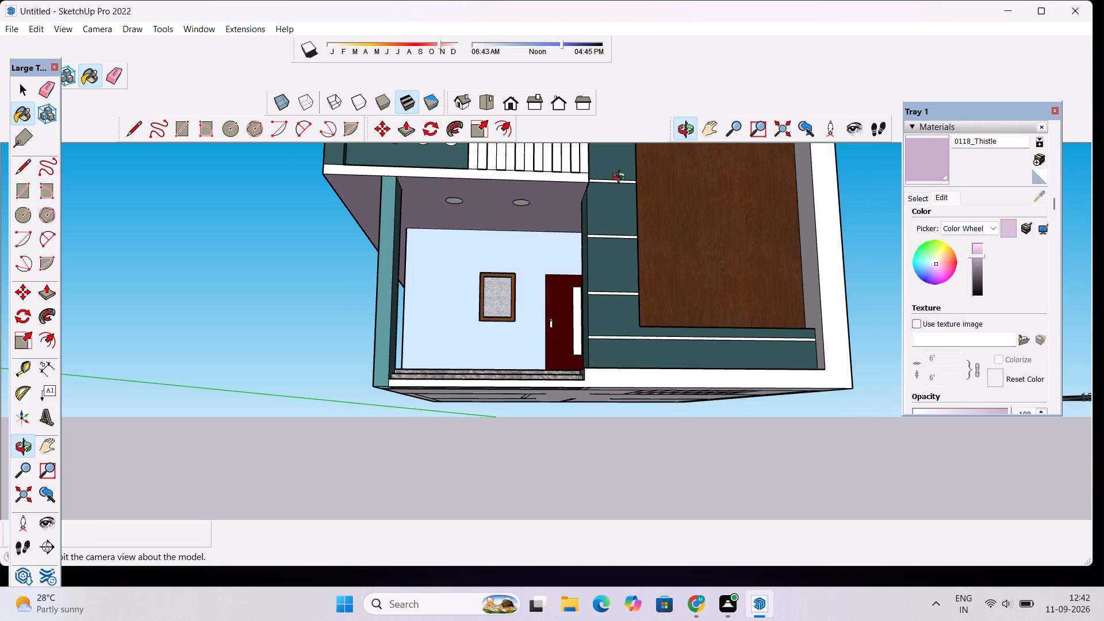
{"action": "left_click_drag", "start_coordinate": [471, 197], "coordinate": [454, 289]}
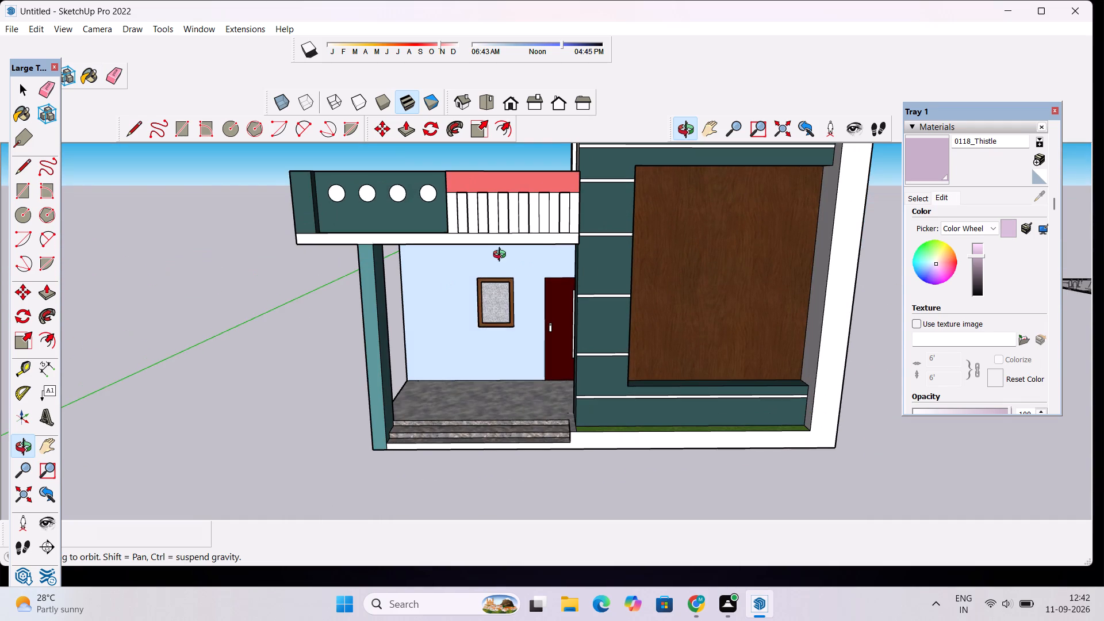
{"action": "scroll", "coordinate": [526, 252], "scroll_direction": "up", "scroll_amount": 3}
{"action": "scroll", "coordinate": [623, 248], "scroll_direction": "down", "scroll_amount": 4}
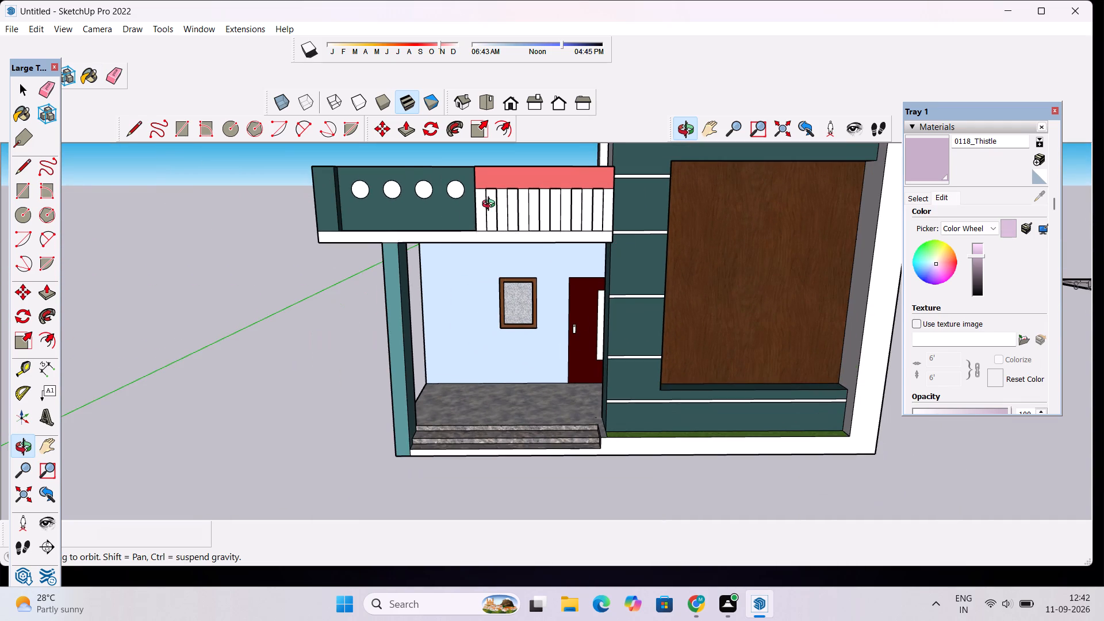
{"action": "scroll", "coordinate": [510, 202], "scroll_direction": "down", "scroll_amount": 5}
{"action": "left_click_drag", "start_coordinate": [510, 281], "coordinate": [807, 187]}
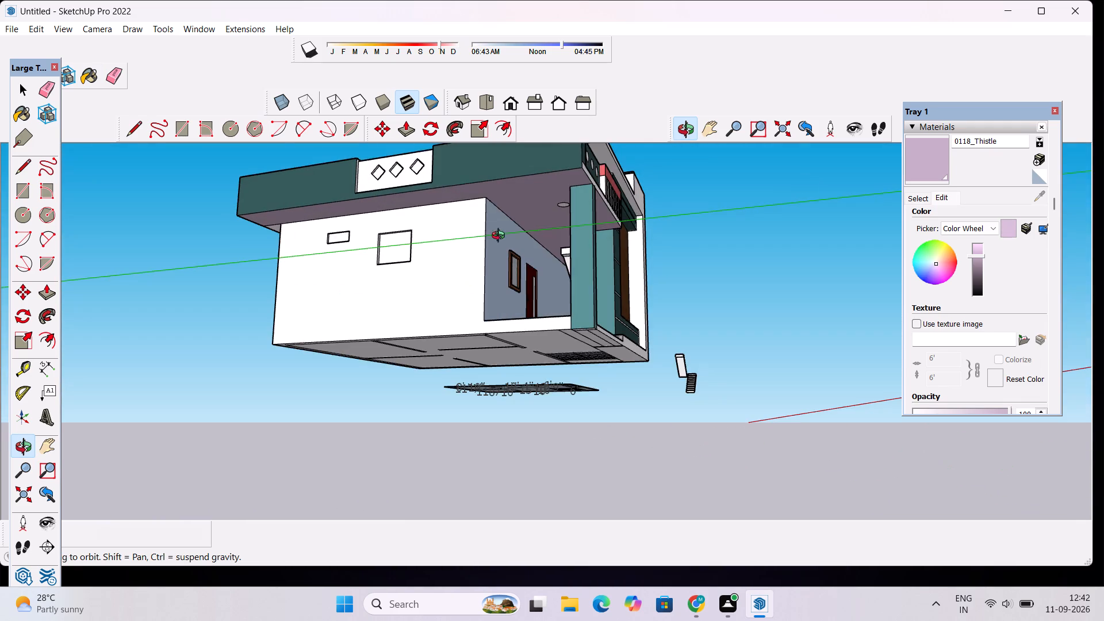
{"action": "scroll", "coordinate": [420, 216], "scroll_direction": "up", "scroll_amount": 4}
{"action": "left_click_drag", "start_coordinate": [425, 232], "coordinate": [451, 275]}
{"action": "scroll", "coordinate": [727, 228], "scroll_direction": "down", "scroll_amount": 4}
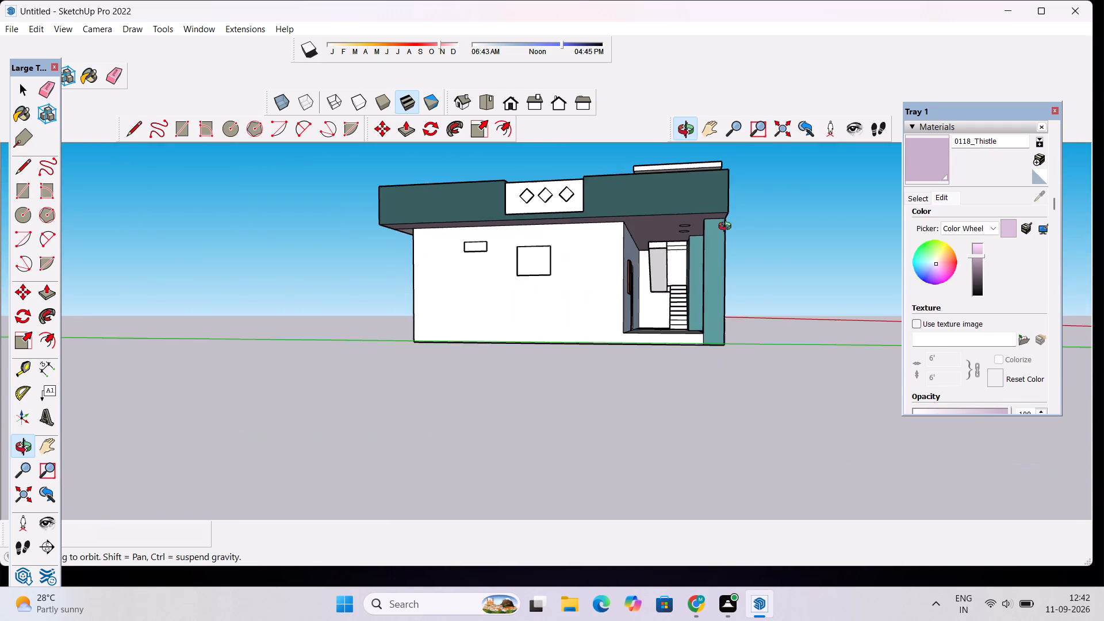
{"action": "left_click_drag", "start_coordinate": [811, 212], "coordinate": [221, 244]}
{"action": "left_click_drag", "start_coordinate": [319, 244], "coordinate": [847, 310]}
{"action": "left_click_drag", "start_coordinate": [796, 293], "coordinate": [451, 304]}
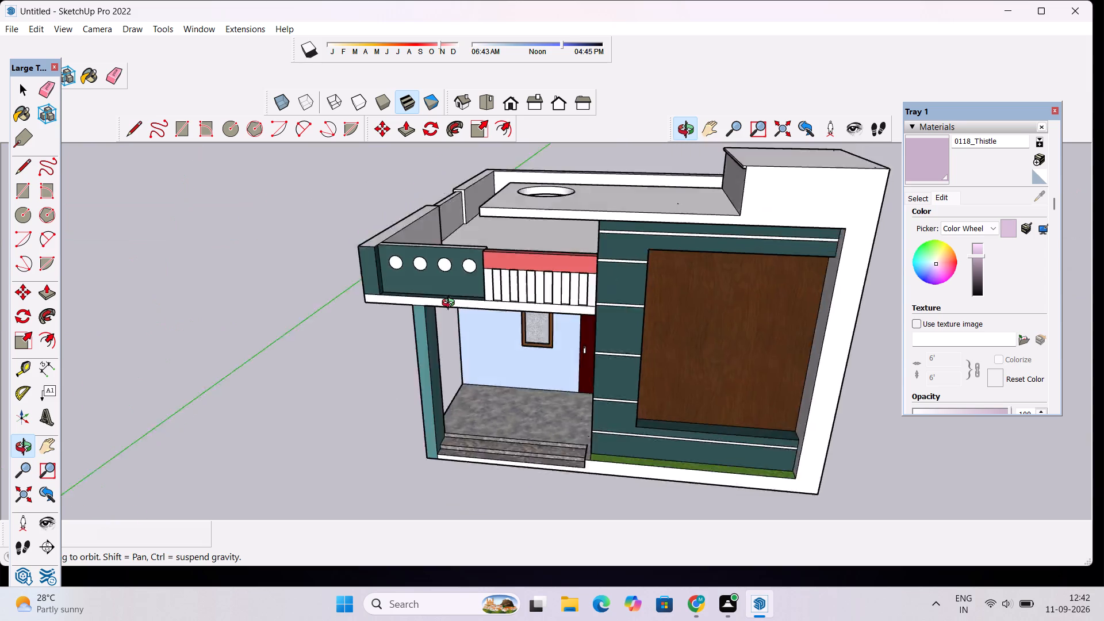
Paint the large blank side wall on the feature-wall side of the house with 0117_GhostWhite.
{"action": "left_click_drag", "start_coordinate": [451, 304], "coordinate": [234, 271]}
{"action": "left_click", "coordinate": [234, 271]}
{"action": "scroll", "coordinate": [316, 259], "scroll_direction": "down", "scroll_amount": 4}
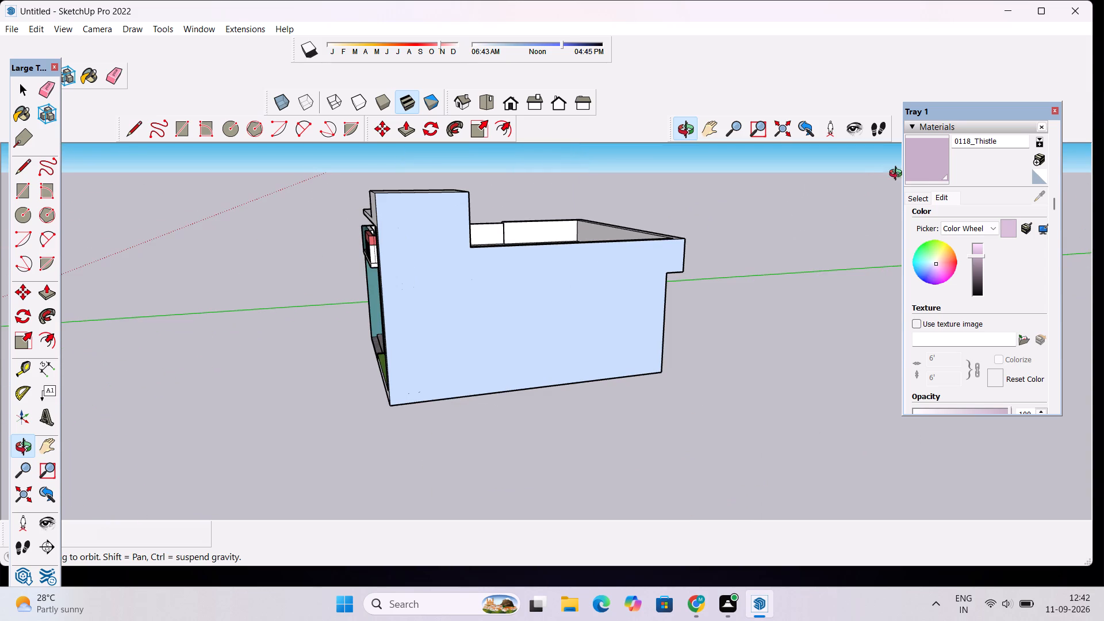
{"action": "left_click", "coordinate": [925, 202]}
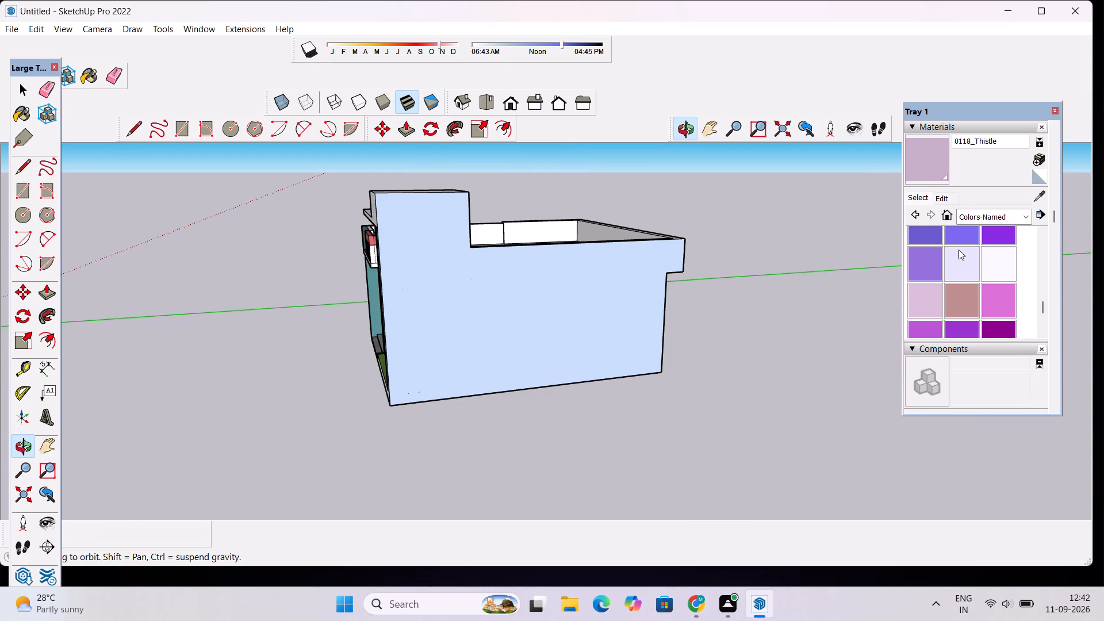
{"action": "left_click", "coordinate": [983, 262]}
{"action": "left_click", "coordinate": [508, 309]}
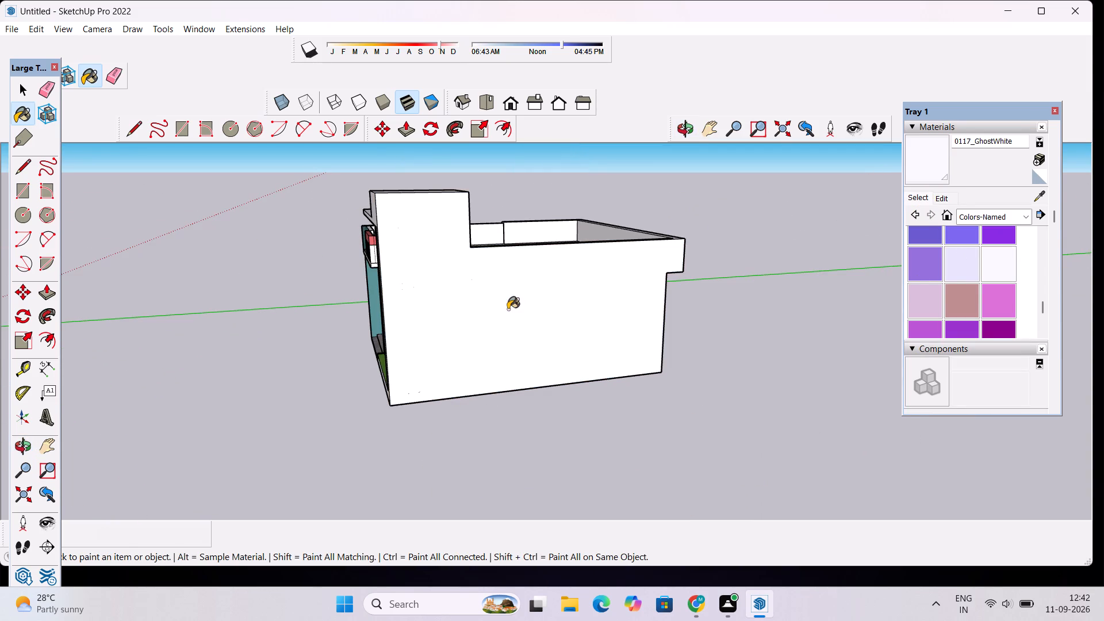
Examine the painted front elevation, roof and upper feature-wall frame from above and close up.
{"action": "left_click", "coordinate": [680, 129]}
{"action": "left_click_drag", "start_coordinate": [477, 298], "coordinate": [648, 269]}
{"action": "scroll", "coordinate": [650, 273], "scroll_direction": "down", "scroll_amount": 6}
{"action": "left_click_drag", "start_coordinate": [519, 293], "coordinate": [615, 377]}
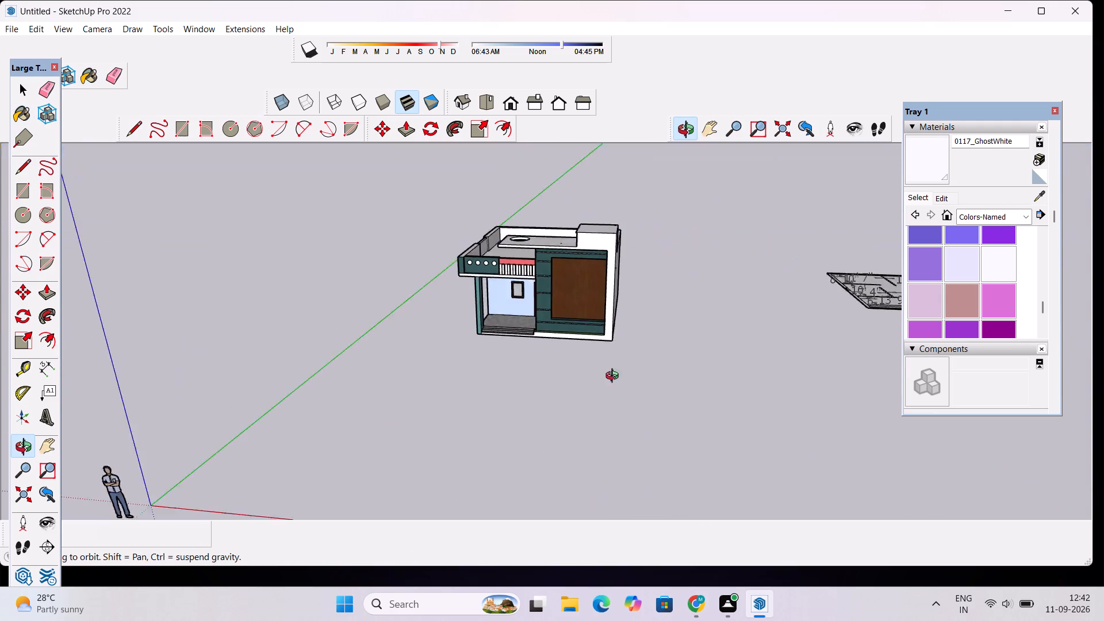
{"action": "left_click_drag", "start_coordinate": [615, 377], "coordinate": [622, 409]}
{"action": "scroll", "coordinate": [588, 244], "scroll_direction": "up", "scroll_amount": 5}
{"action": "scroll", "coordinate": [589, 300], "scroll_direction": "down", "scroll_amount": 4}
{"action": "left_click_drag", "start_coordinate": [588, 338], "coordinate": [588, 329]}
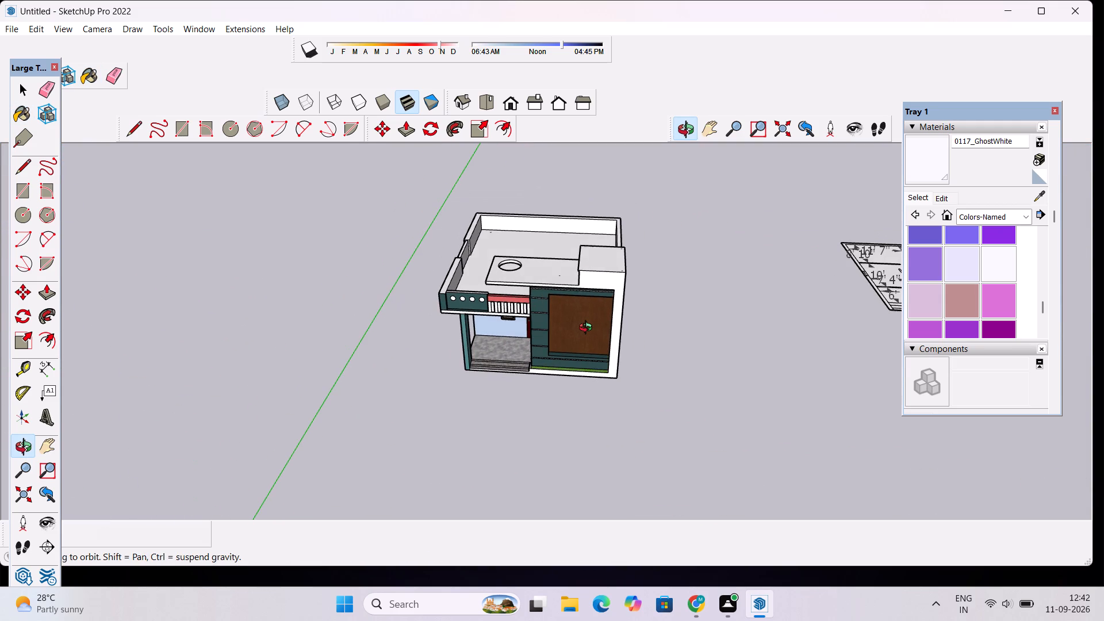
{"action": "scroll", "coordinate": [573, 335], "scroll_direction": "up", "scroll_amount": 3}
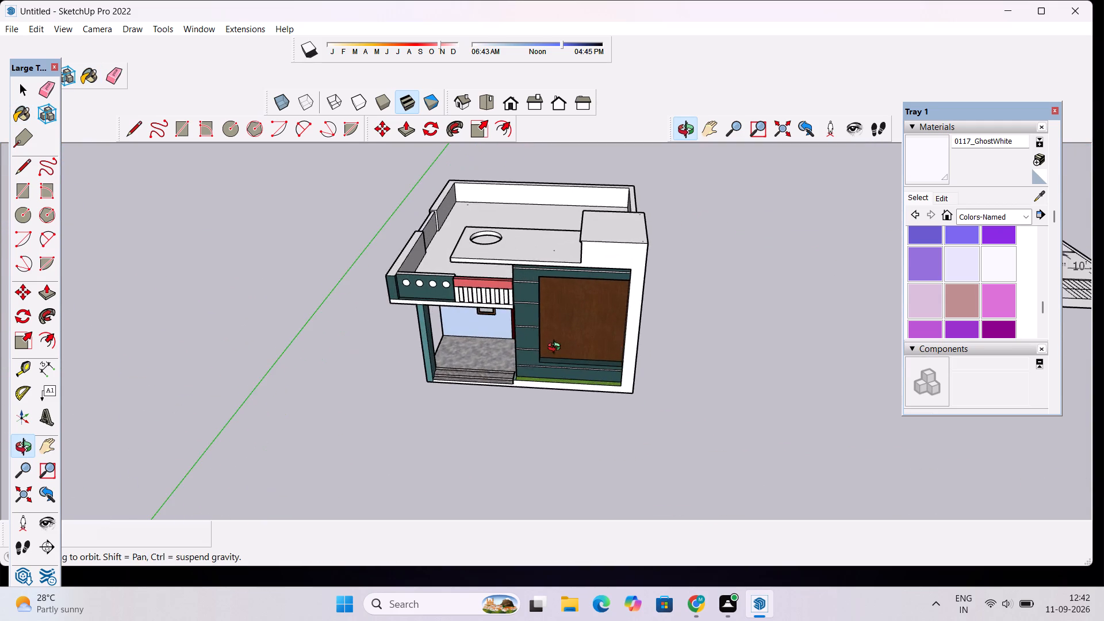
{"action": "left_click_drag", "start_coordinate": [572, 305], "coordinate": [593, 235]}
{"action": "scroll", "coordinate": [596, 229], "scroll_direction": "up", "scroll_amount": 10}
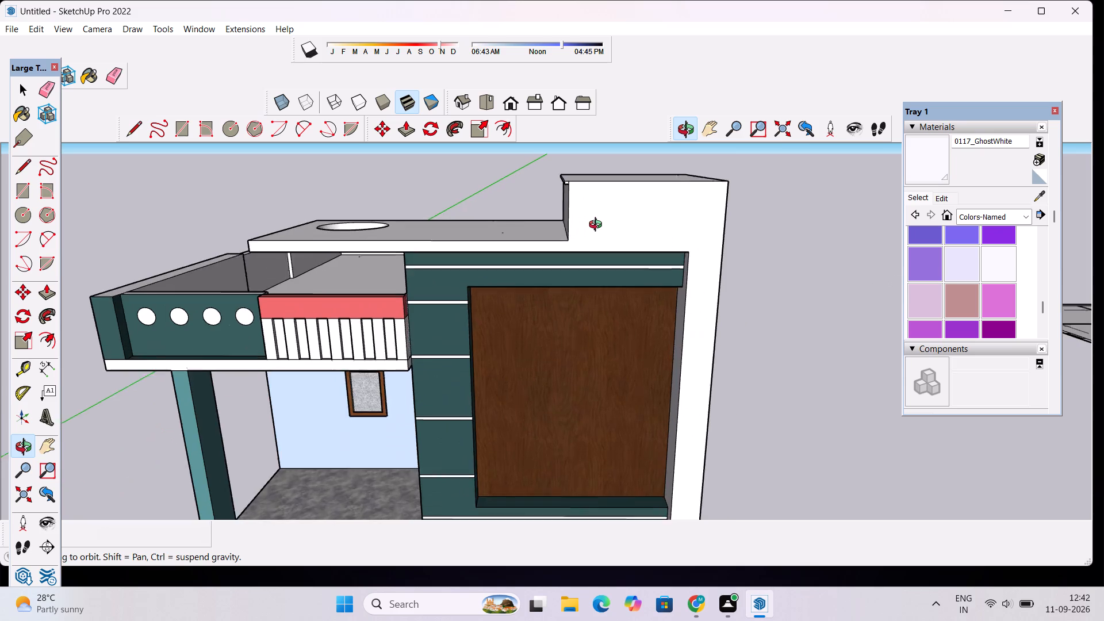
{"action": "scroll", "coordinate": [598, 226], "scroll_direction": "up", "scroll_amount": 2}
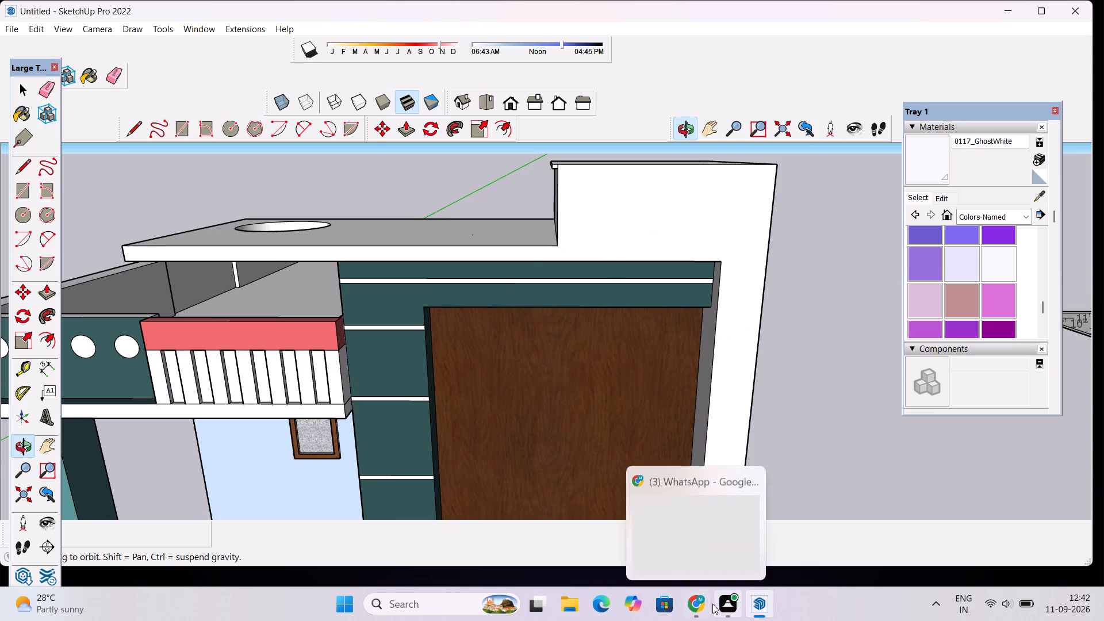
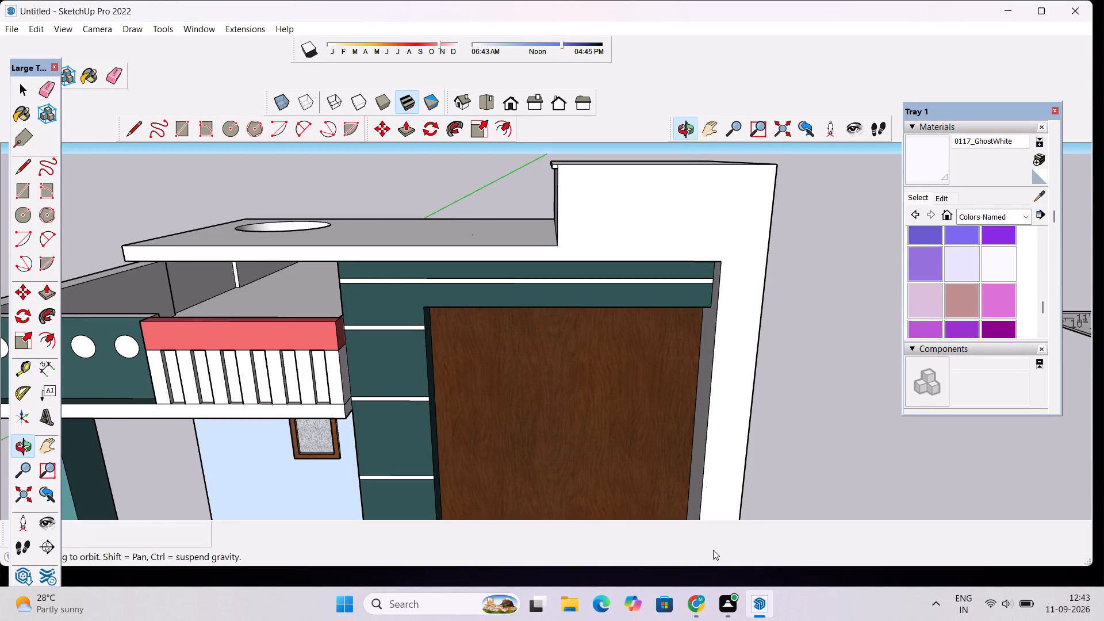
Examine the front elevation, balcony, roof slab and feature wall from above and from the front.
{"action": "scroll", "coordinate": [597, 405], "scroll_direction": "down", "scroll_amount": 4}
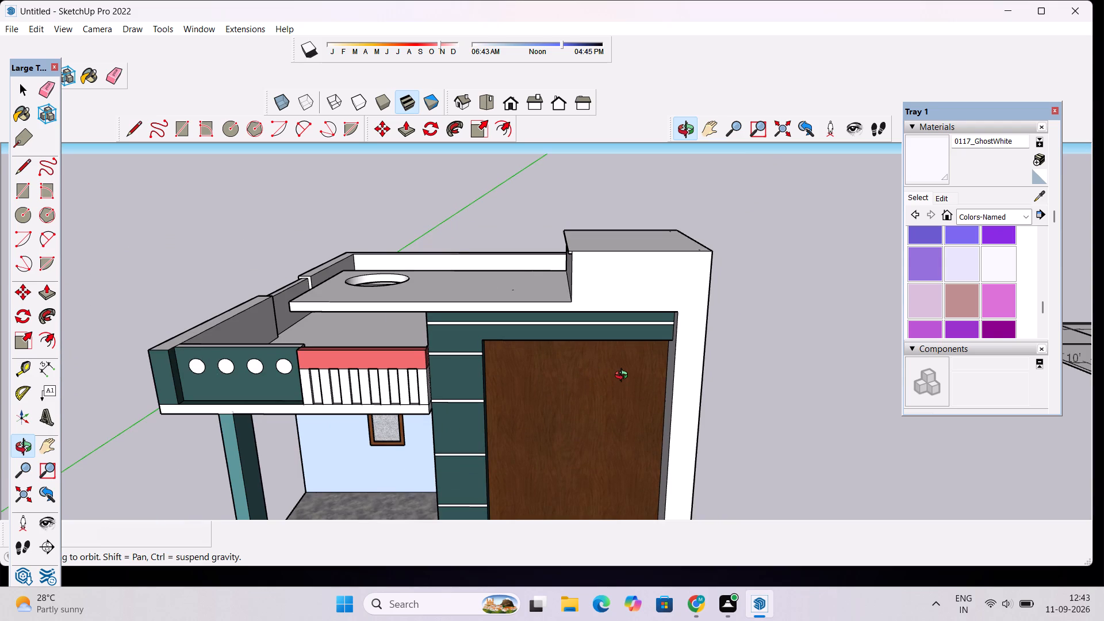
{"action": "scroll", "coordinate": [596, 429], "scroll_direction": "down", "scroll_amount": 5}
{"action": "left_click_drag", "start_coordinate": [519, 423], "coordinate": [547, 375]}
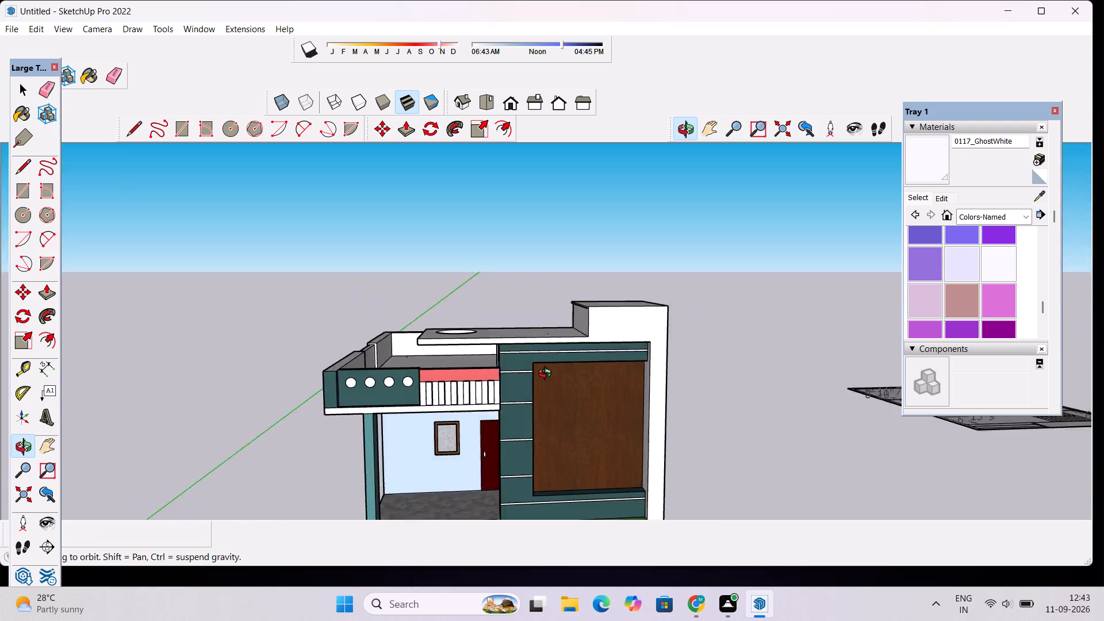
{"action": "left_click_drag", "start_coordinate": [547, 375], "coordinate": [596, 267]}
{"action": "scroll", "coordinate": [453, 325], "scroll_direction": "up", "scroll_amount": 6}
{"action": "scroll", "coordinate": [451, 331], "scroll_direction": "down", "scroll_amount": 5}
{"action": "left_click_drag", "start_coordinate": [505, 325], "coordinate": [481, 399]}
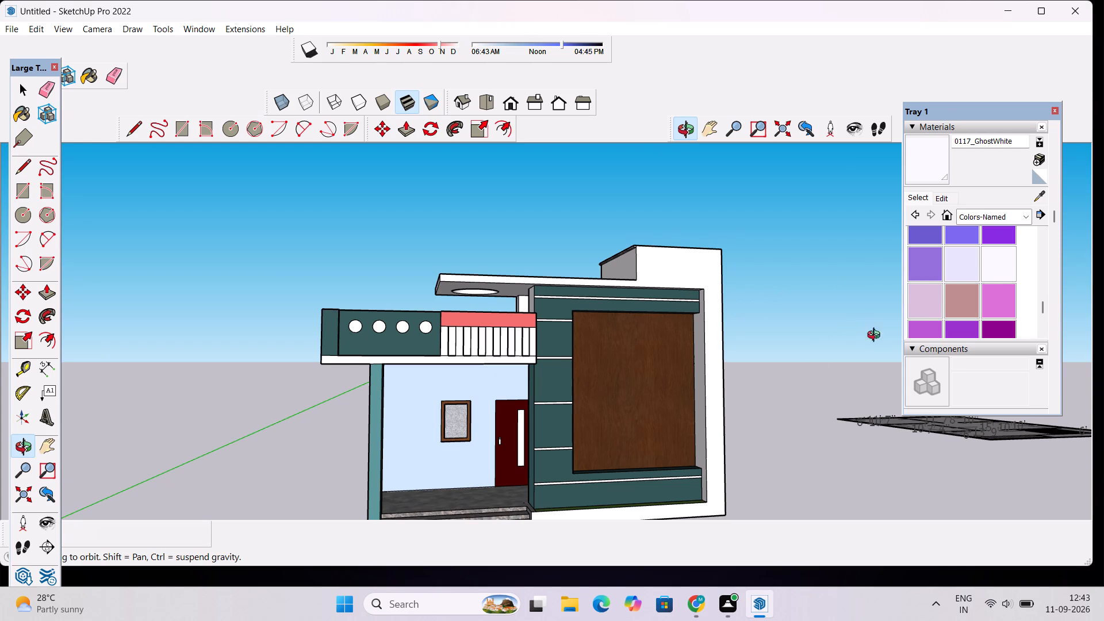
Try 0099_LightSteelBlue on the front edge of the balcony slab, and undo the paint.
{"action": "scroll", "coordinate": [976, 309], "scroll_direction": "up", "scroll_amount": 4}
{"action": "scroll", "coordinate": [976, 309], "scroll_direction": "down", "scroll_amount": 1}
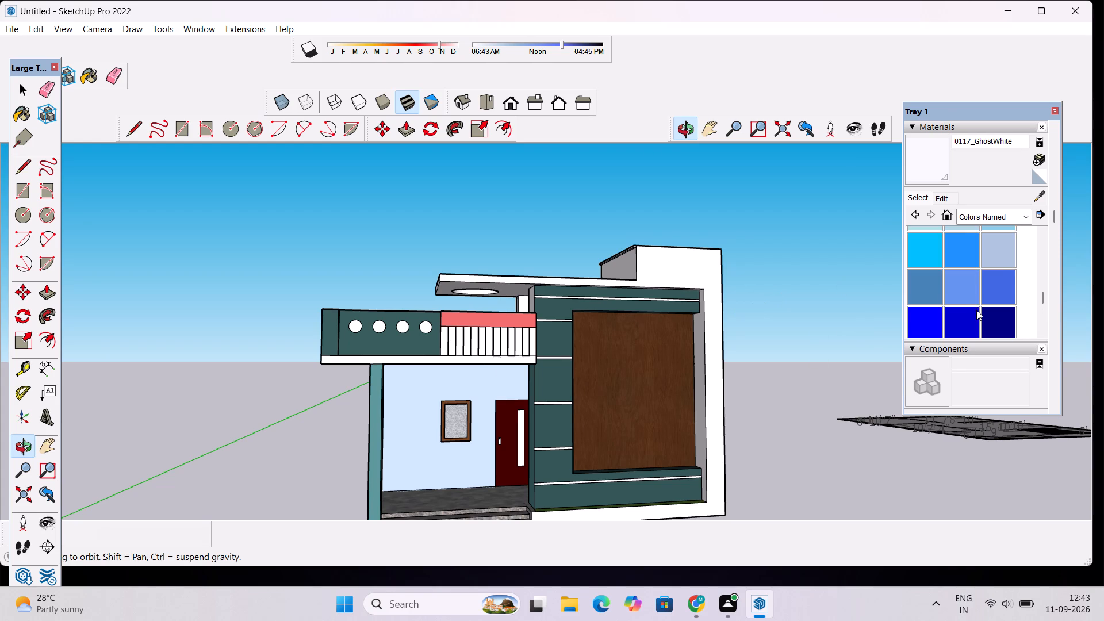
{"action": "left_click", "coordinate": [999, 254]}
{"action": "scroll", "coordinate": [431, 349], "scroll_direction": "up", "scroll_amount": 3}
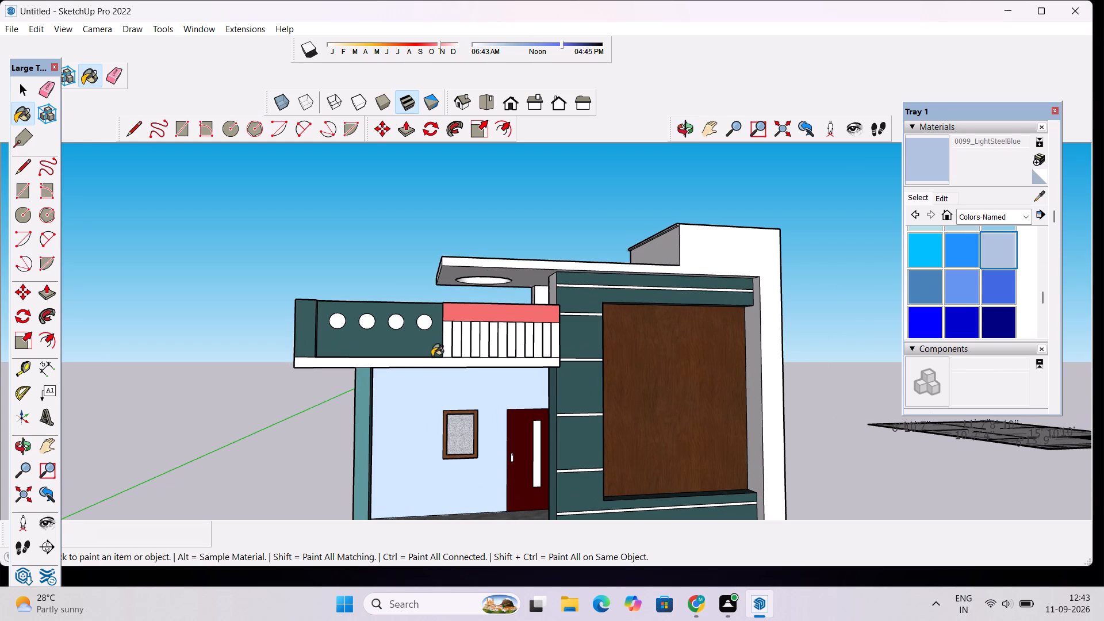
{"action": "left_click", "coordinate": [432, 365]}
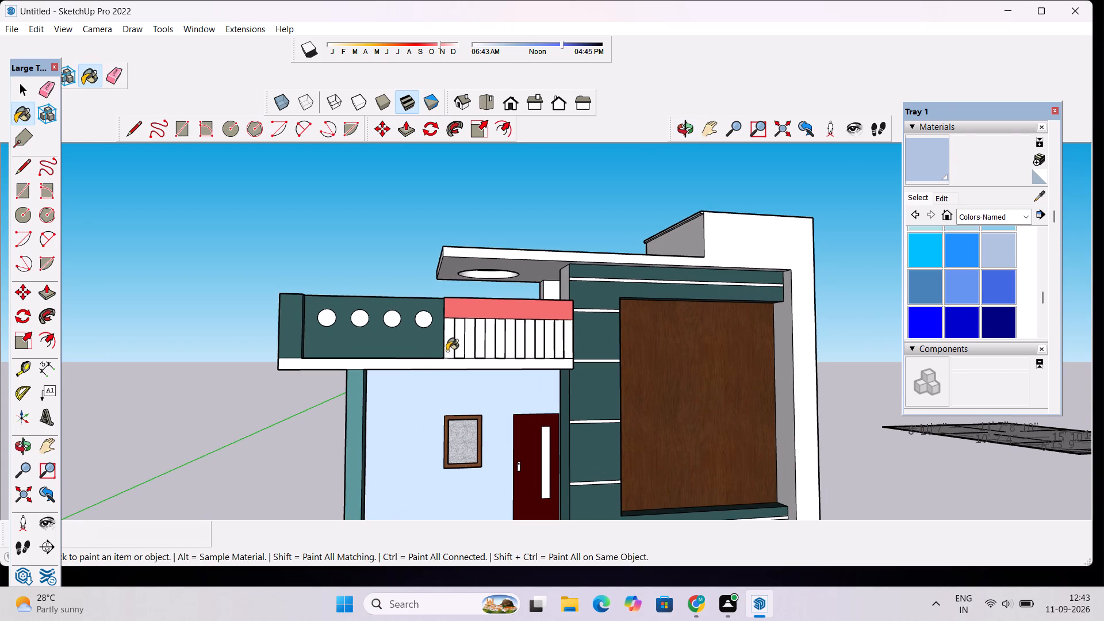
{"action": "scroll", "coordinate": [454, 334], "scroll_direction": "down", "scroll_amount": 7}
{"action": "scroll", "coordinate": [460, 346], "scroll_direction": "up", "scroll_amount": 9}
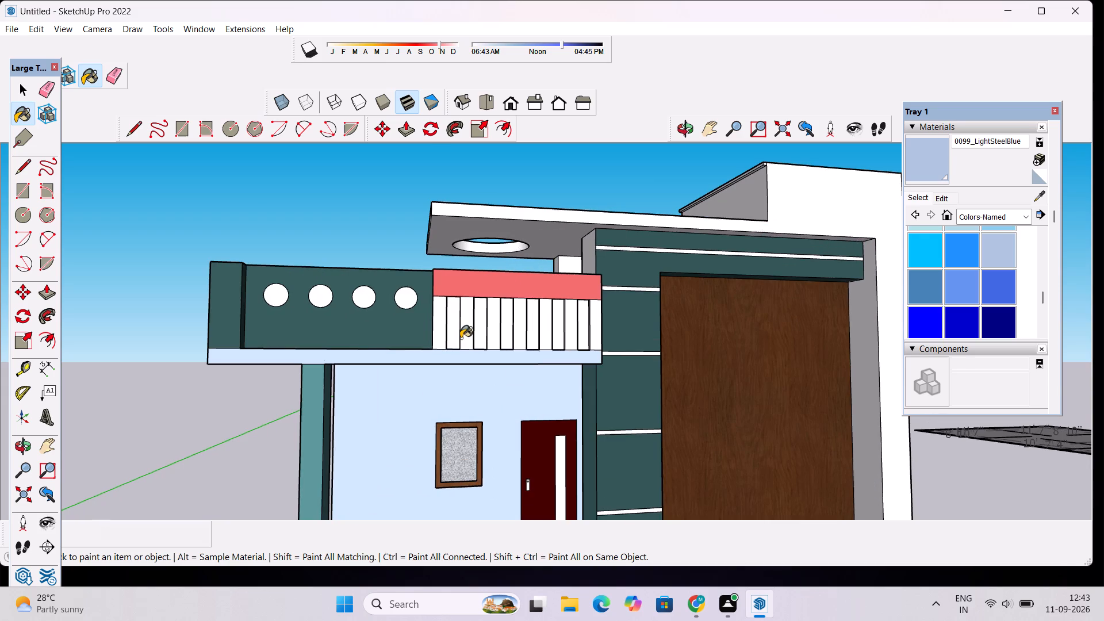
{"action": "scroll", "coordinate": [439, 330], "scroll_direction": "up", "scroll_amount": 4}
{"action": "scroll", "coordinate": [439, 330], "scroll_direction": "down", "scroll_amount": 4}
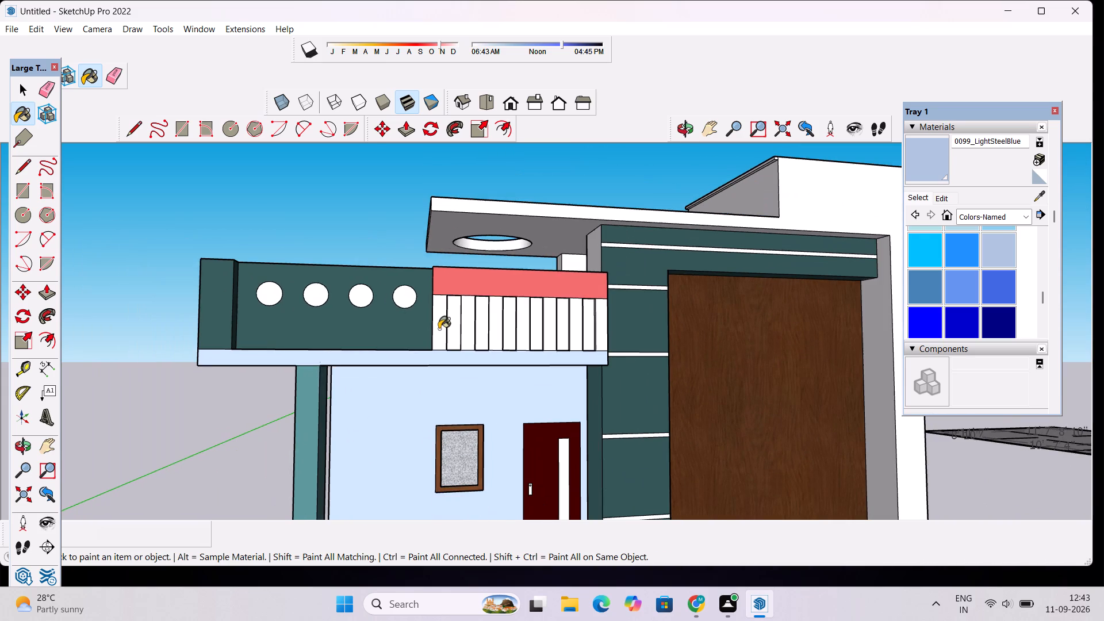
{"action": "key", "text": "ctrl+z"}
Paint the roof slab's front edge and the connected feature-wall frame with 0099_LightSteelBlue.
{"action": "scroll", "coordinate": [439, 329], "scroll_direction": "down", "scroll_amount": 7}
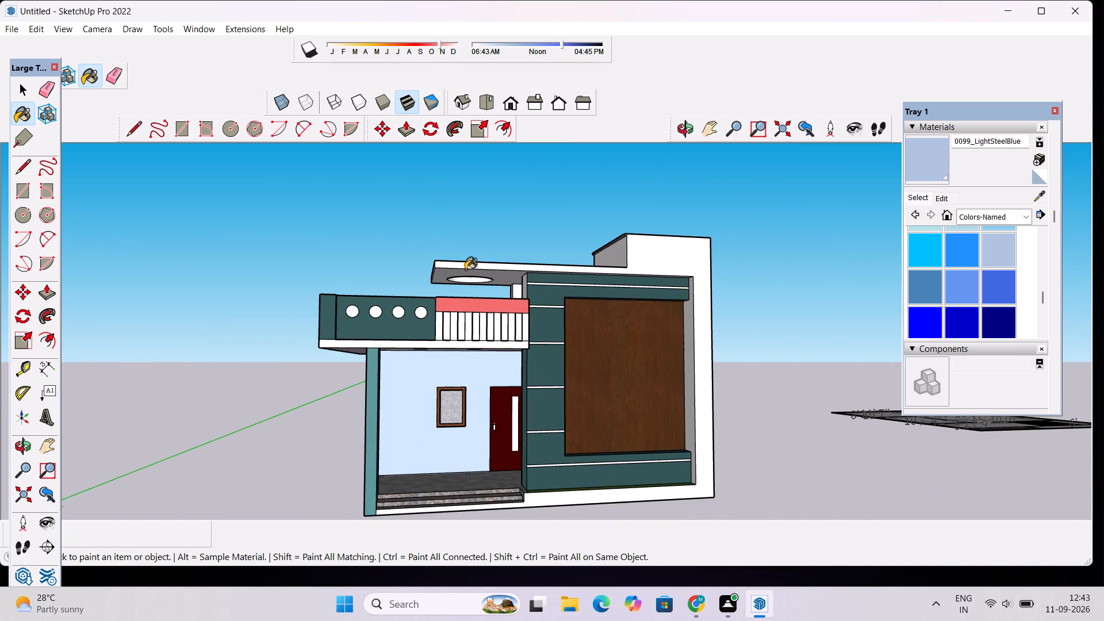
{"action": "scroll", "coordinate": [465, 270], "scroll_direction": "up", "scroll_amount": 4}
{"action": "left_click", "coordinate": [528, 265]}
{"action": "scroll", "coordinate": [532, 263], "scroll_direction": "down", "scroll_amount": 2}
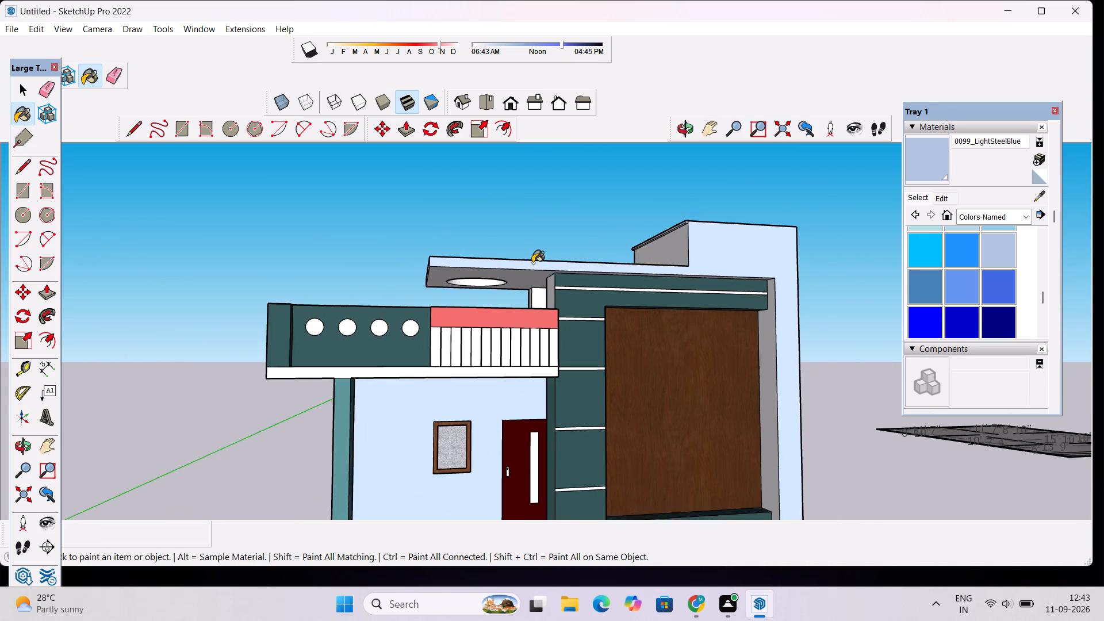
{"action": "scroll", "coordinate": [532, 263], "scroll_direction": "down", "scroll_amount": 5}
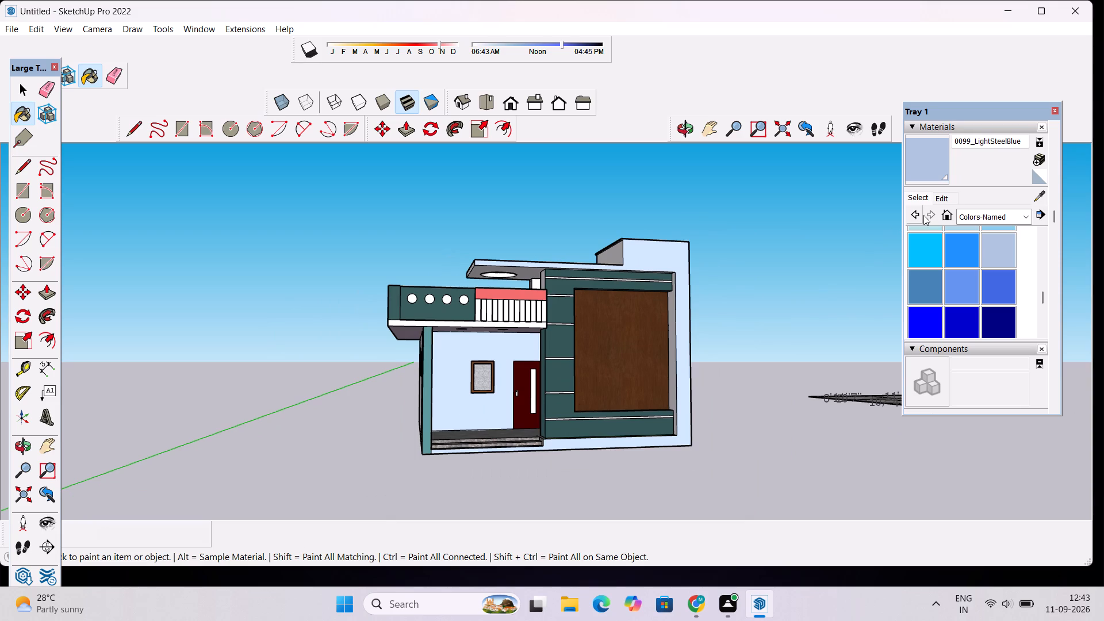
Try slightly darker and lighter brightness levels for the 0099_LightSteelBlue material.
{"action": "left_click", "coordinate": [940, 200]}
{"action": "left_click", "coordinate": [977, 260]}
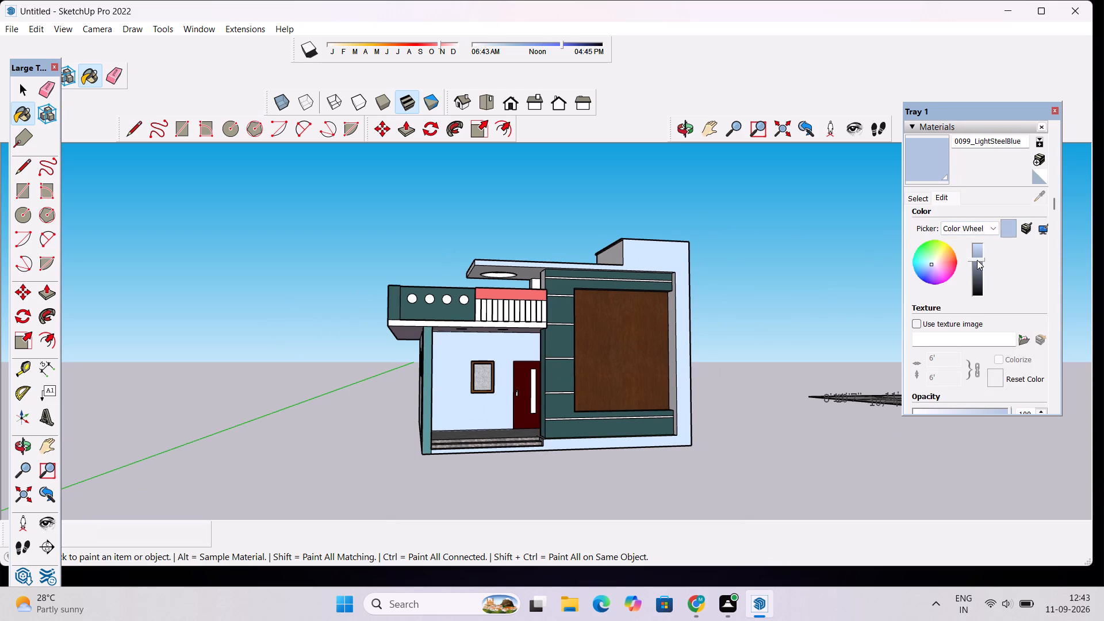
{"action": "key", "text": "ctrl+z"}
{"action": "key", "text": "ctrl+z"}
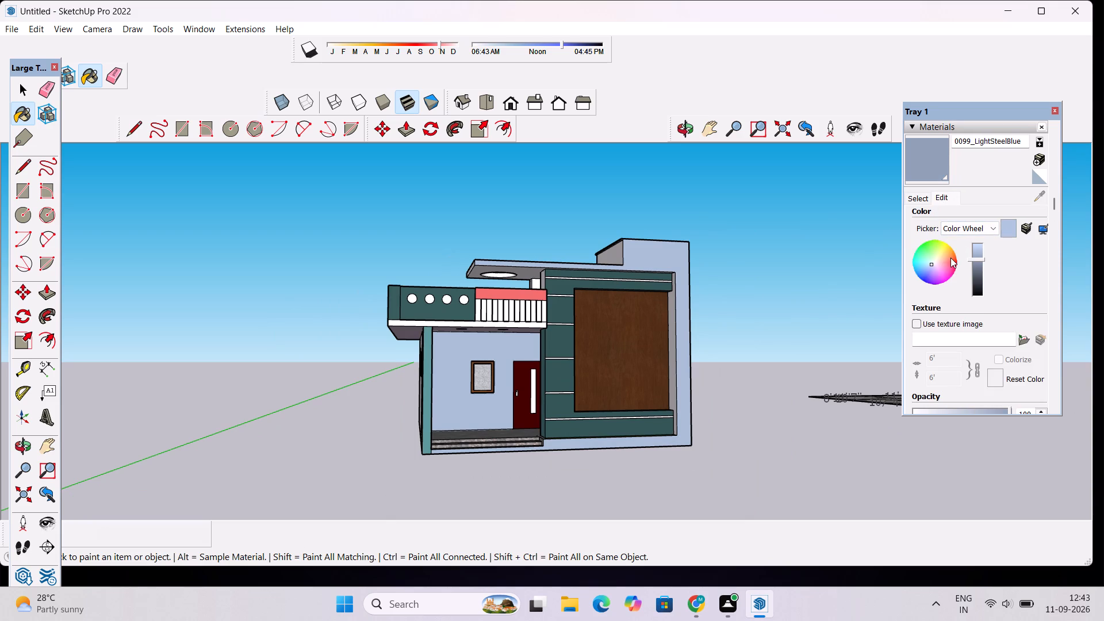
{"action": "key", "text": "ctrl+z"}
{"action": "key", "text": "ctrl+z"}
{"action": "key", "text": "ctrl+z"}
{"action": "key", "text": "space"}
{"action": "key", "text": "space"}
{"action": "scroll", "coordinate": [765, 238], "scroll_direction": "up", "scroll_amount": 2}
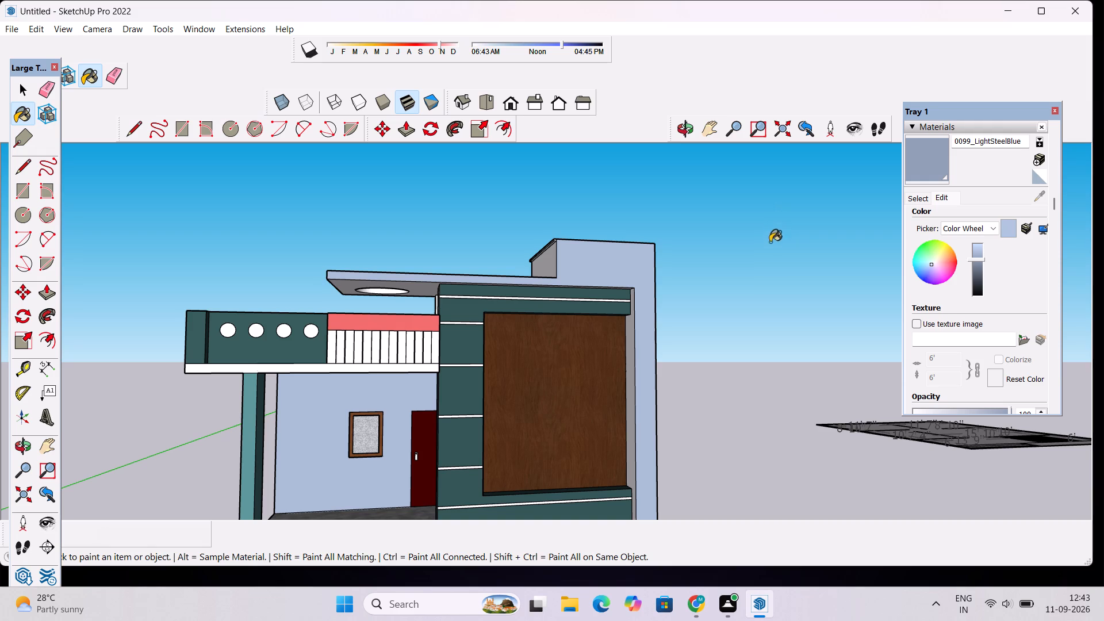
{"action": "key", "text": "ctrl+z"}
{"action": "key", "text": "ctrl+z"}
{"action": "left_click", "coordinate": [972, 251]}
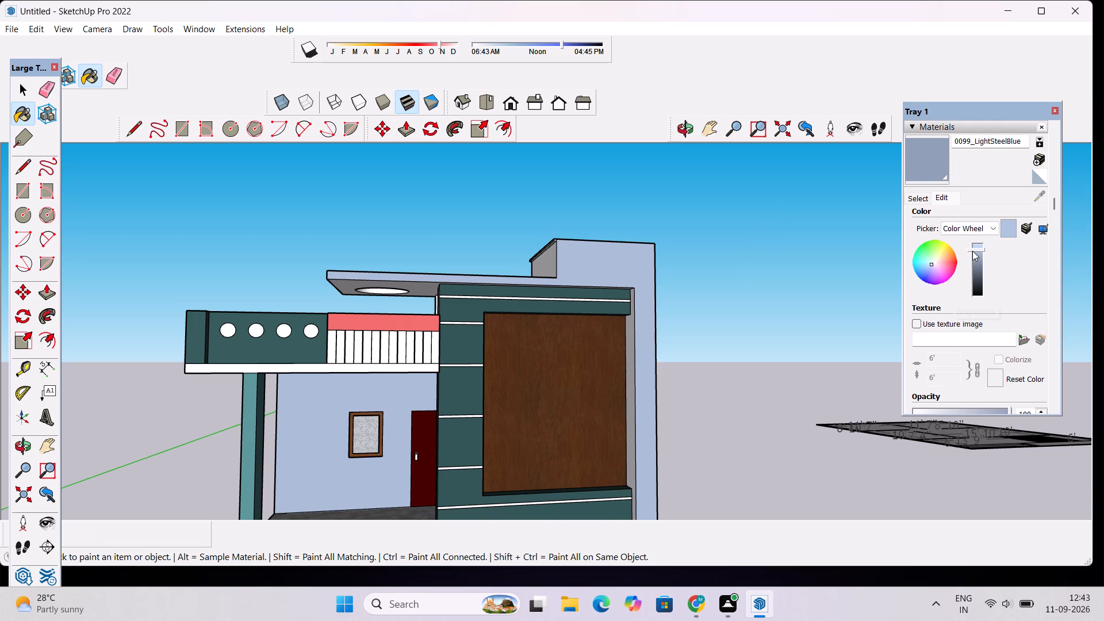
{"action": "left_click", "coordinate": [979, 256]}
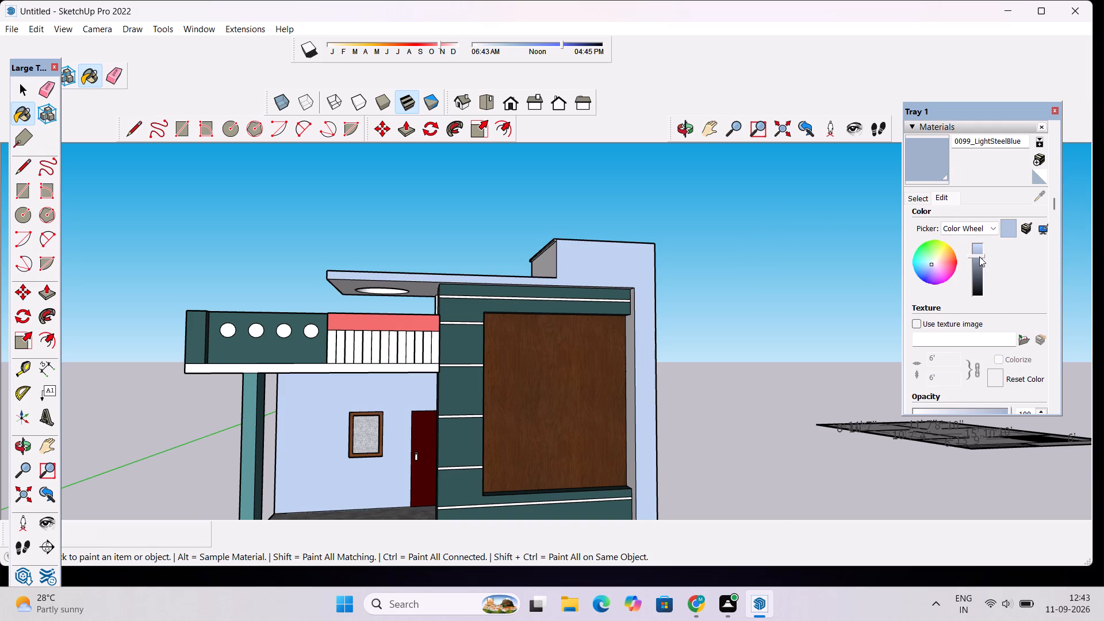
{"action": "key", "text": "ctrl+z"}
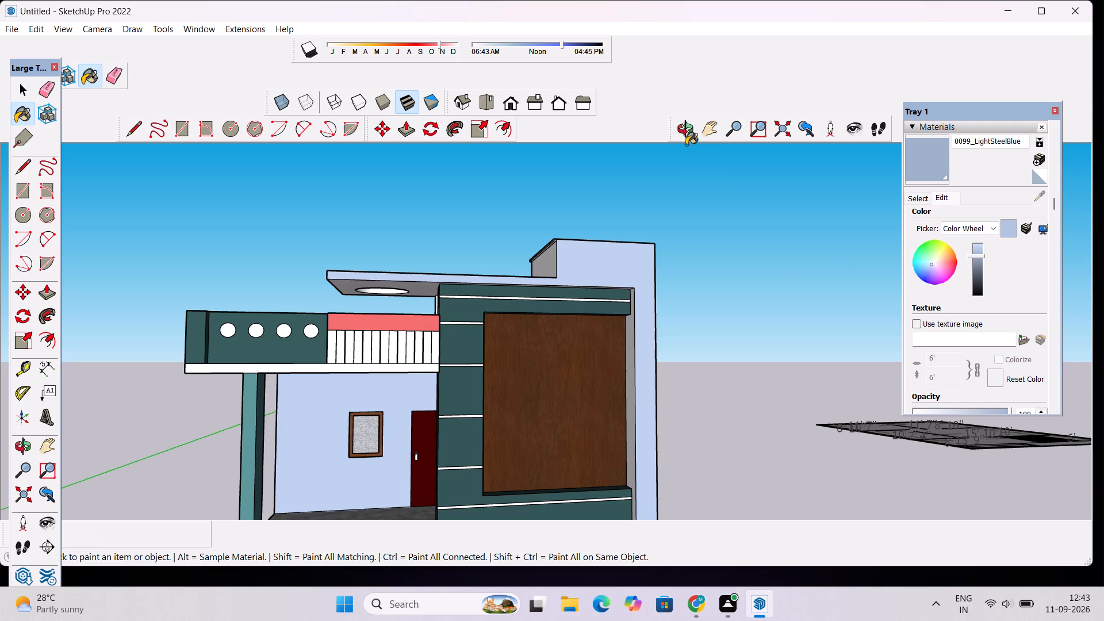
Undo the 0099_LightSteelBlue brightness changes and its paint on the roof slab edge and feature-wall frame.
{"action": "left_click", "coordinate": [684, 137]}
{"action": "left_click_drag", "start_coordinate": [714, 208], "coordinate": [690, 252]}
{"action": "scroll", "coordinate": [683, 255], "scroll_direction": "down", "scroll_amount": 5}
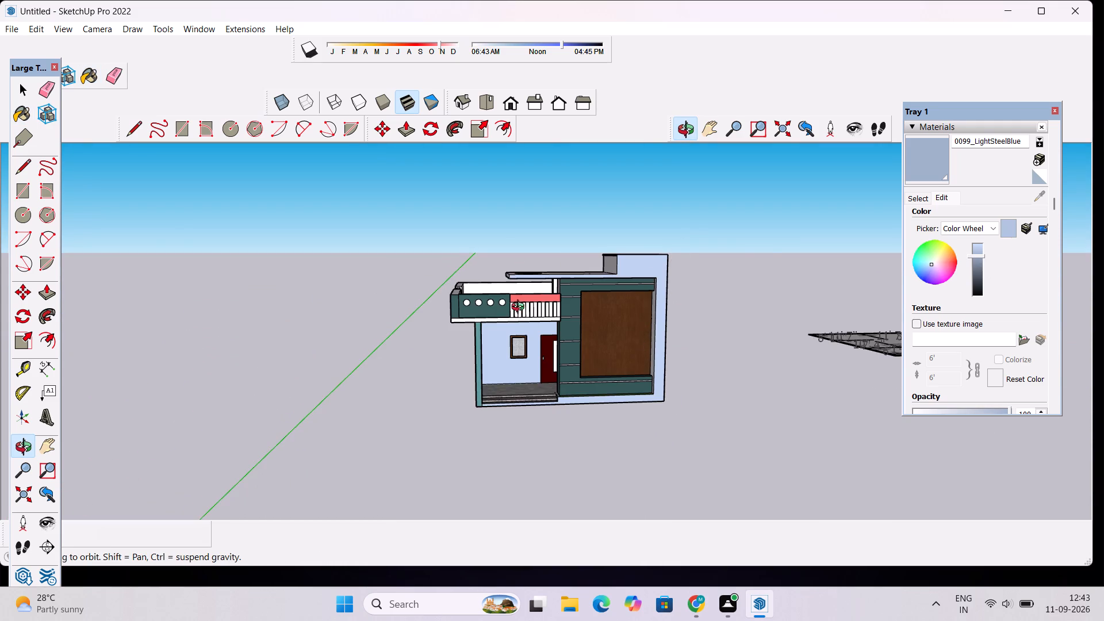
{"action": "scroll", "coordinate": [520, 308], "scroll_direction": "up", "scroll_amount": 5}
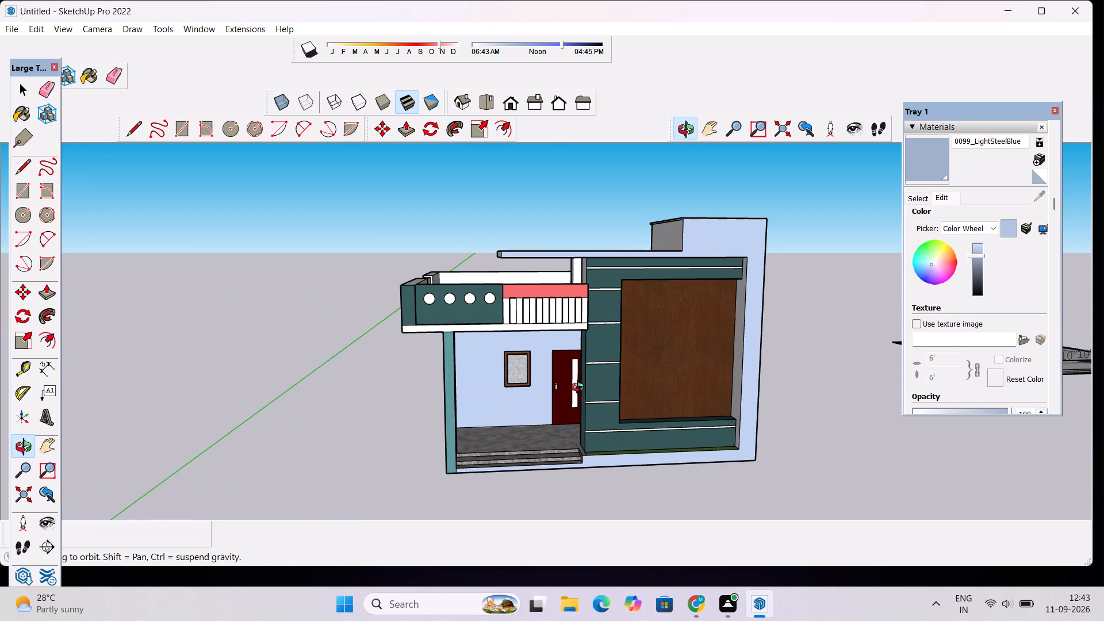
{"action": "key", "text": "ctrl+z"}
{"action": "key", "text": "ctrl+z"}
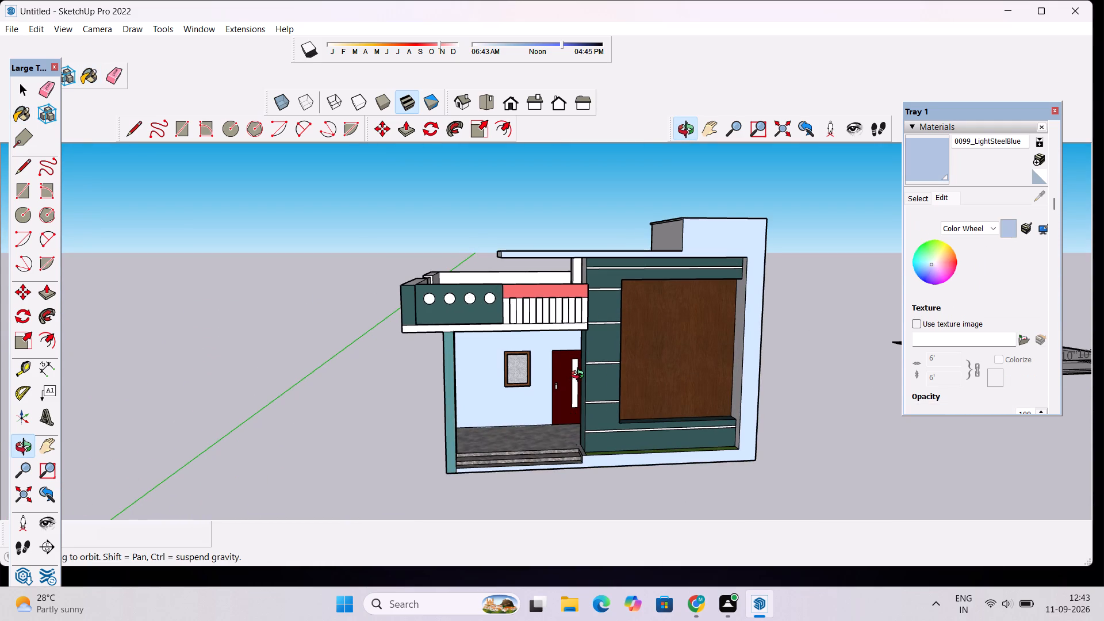
Examine the front elevation, porch ceiling and underside of the projecting roof slab from below.
{"action": "left_click_drag", "start_coordinate": [543, 360], "coordinate": [568, 253]}
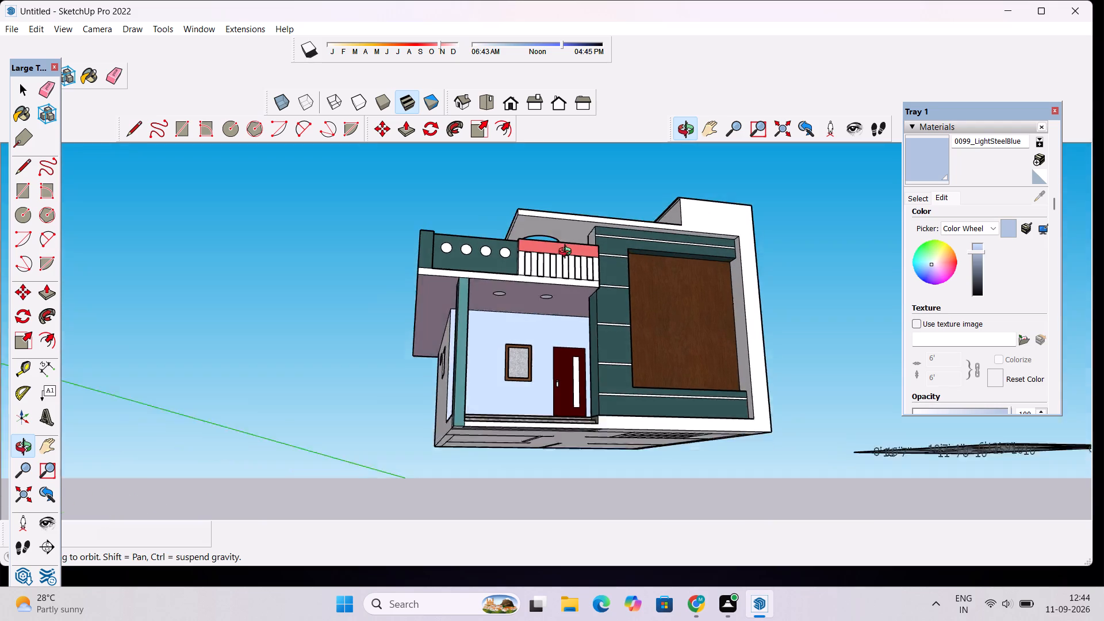
{"action": "left_click_drag", "start_coordinate": [568, 253], "coordinate": [565, 236]}
{"action": "scroll", "coordinate": [566, 285], "scroll_direction": "up", "scroll_amount": 4}
{"action": "scroll", "coordinate": [566, 286], "scroll_direction": "down", "scroll_amount": 2}
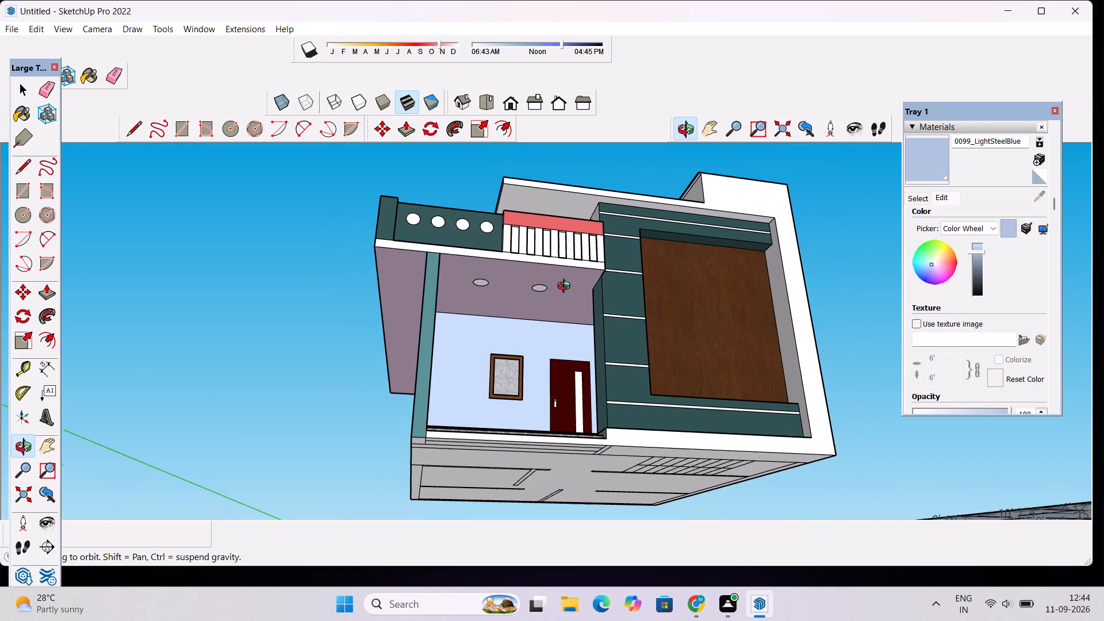
{"action": "left_click_drag", "start_coordinate": [565, 237], "coordinate": [570, 277]}
{"action": "scroll", "coordinate": [572, 214], "scroll_direction": "up", "scroll_amount": 3}
{"action": "left_click_drag", "start_coordinate": [584, 253], "coordinate": [554, 292]}
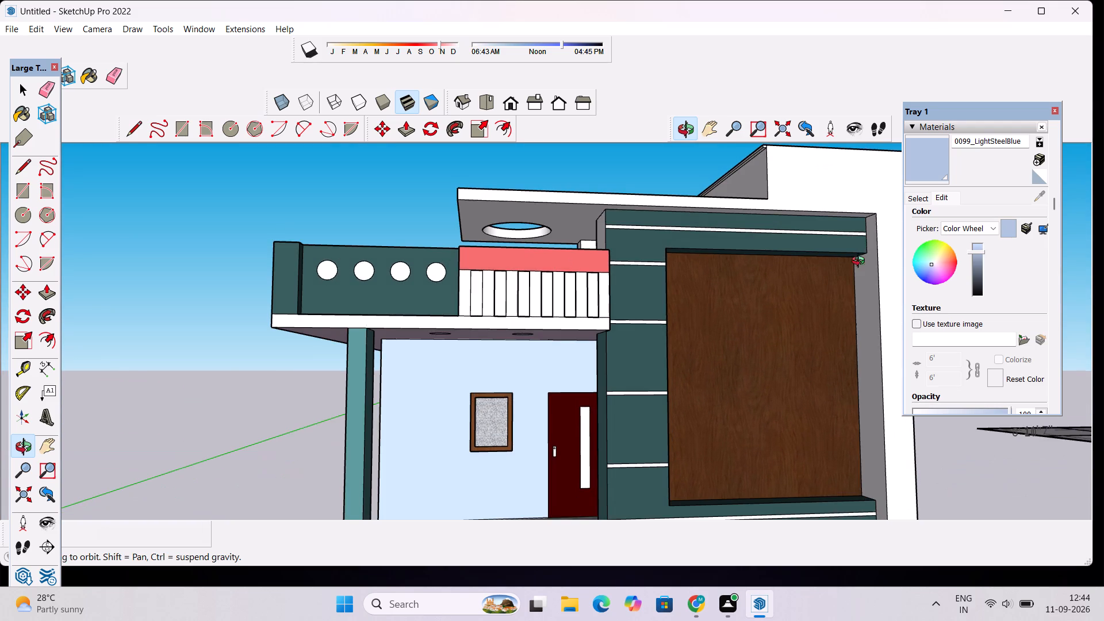
Paint the underside of the projecting roof slab with Wood Veneer 01 from the Wood materials.
{"action": "left_click", "coordinate": [917, 200]}
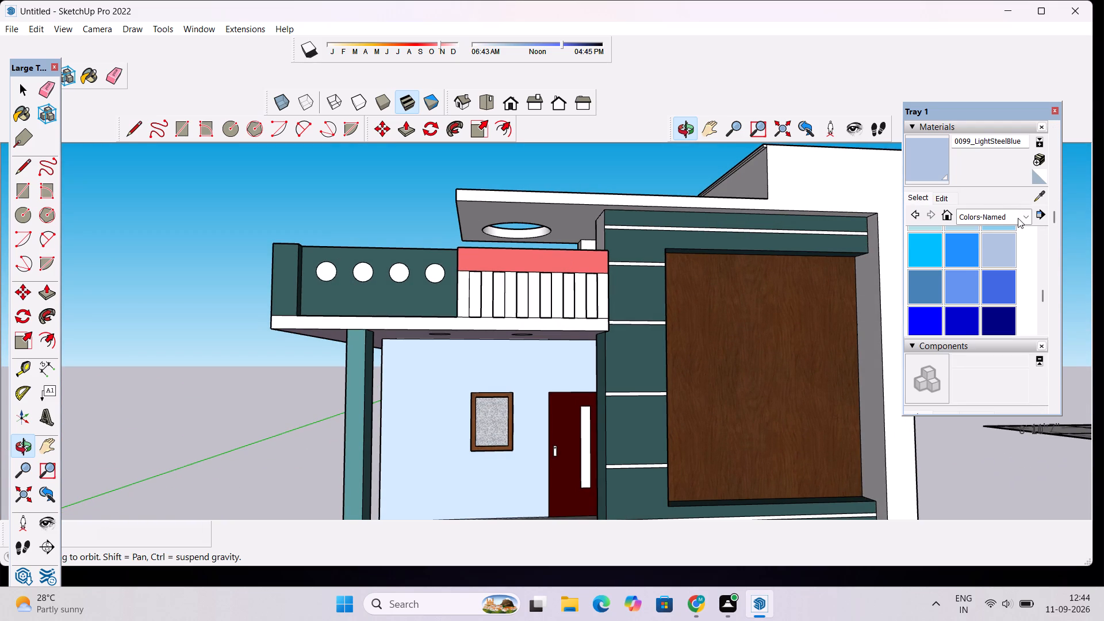
{"action": "left_click", "coordinate": [1018, 218]}
{"action": "left_click", "coordinate": [982, 403]}
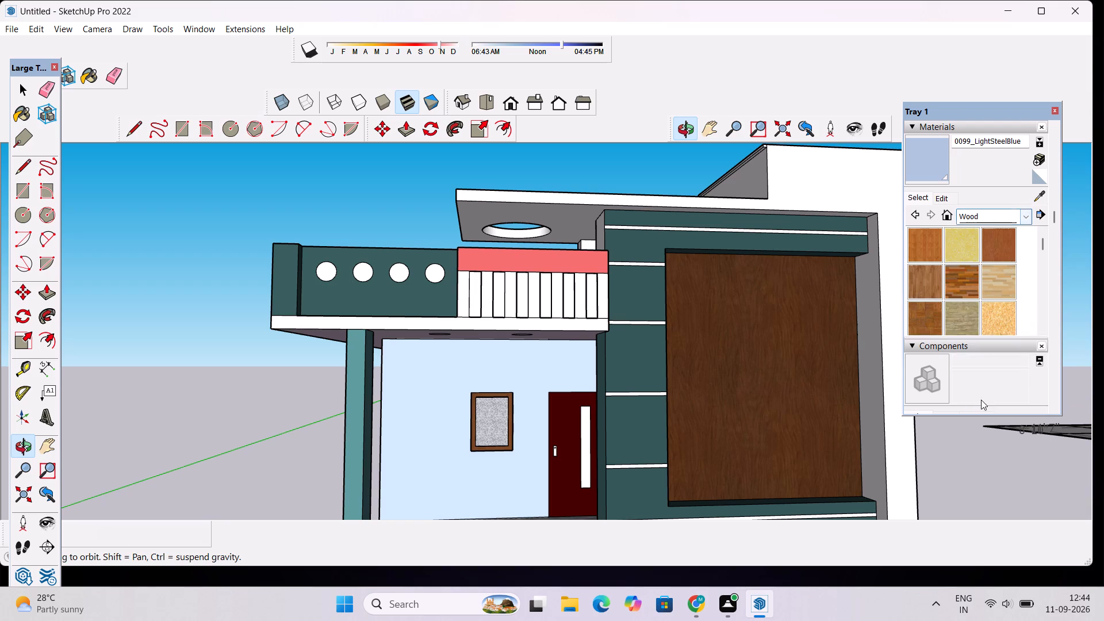
{"action": "scroll", "coordinate": [959, 302], "scroll_direction": "down", "scroll_amount": 3}
{"action": "scroll", "coordinate": [963, 277], "scroll_direction": "up", "scroll_amount": 1}
{"action": "left_click", "coordinate": [964, 251]}
{"action": "scroll", "coordinate": [531, 232], "scroll_direction": "up", "scroll_amount": 1}
{"action": "left_click", "coordinate": [575, 210]}
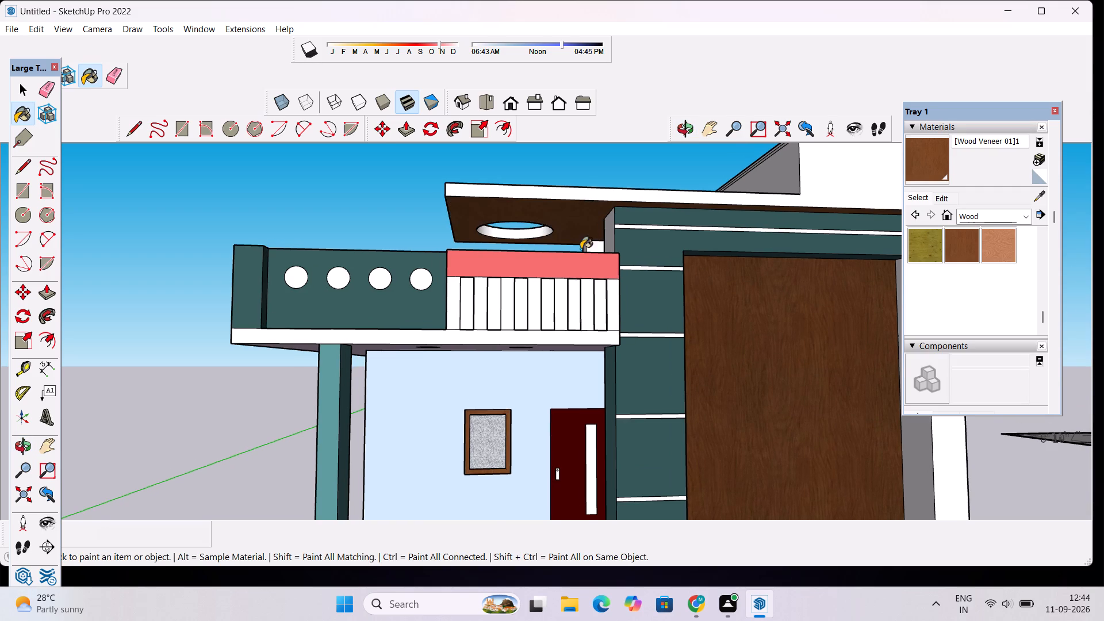
{"action": "scroll", "coordinate": [580, 237], "scroll_direction": "up", "scroll_amount": 2}
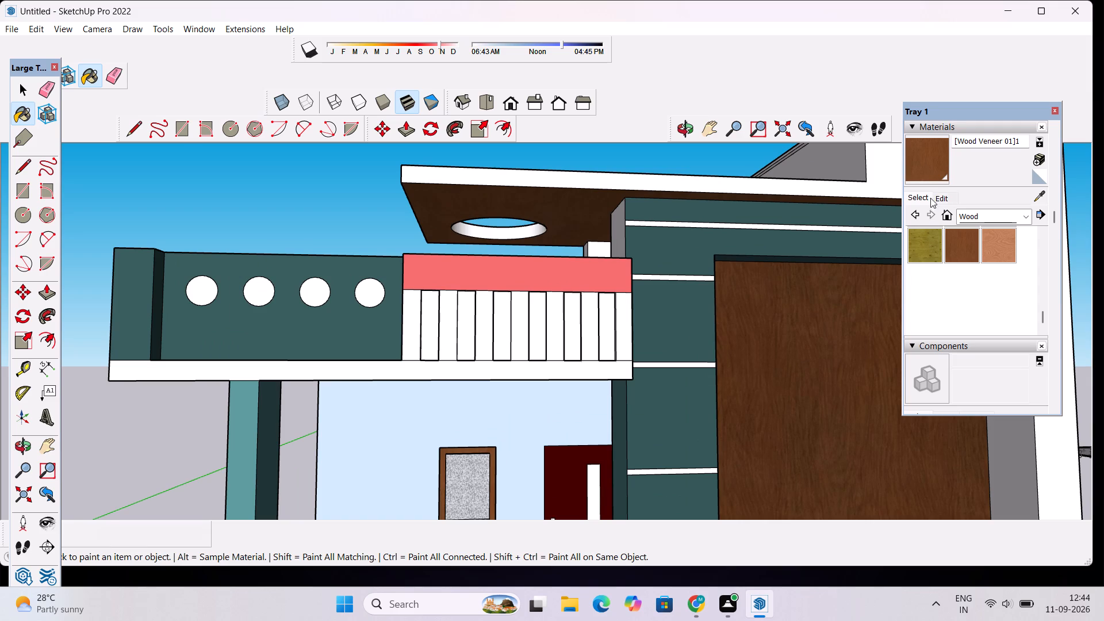
{"action": "scroll", "coordinate": [636, 274], "scroll_direction": "down", "scroll_amount": 8}
{"action": "scroll", "coordinate": [636, 274], "scroll_direction": "up", "scroll_amount": 2}
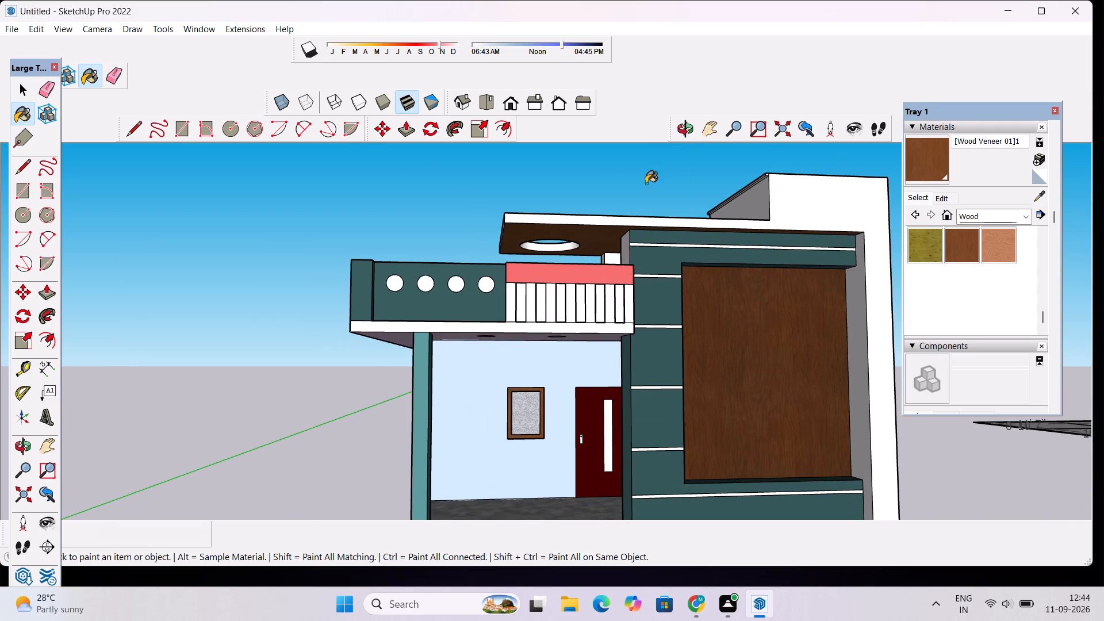
Paint the white side parapet panel around the diamond shapes with Wood Veneer 01.
{"action": "left_click", "coordinate": [684, 135]}
{"action": "left_click_drag", "start_coordinate": [451, 286], "coordinate": [868, 290]}
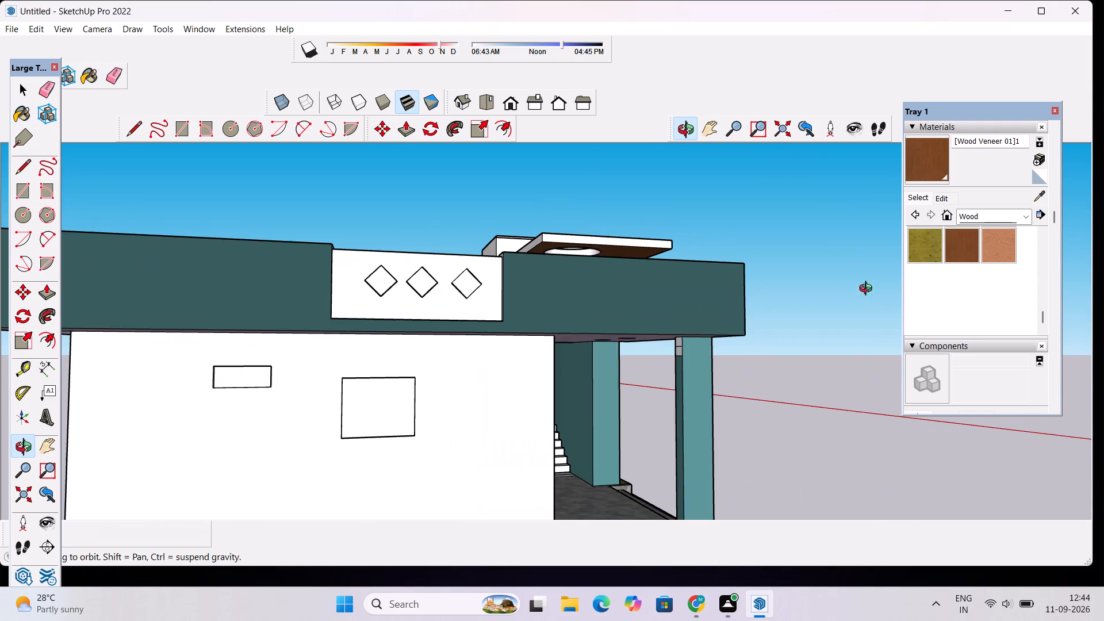
{"action": "left_click", "coordinate": [918, 163]}
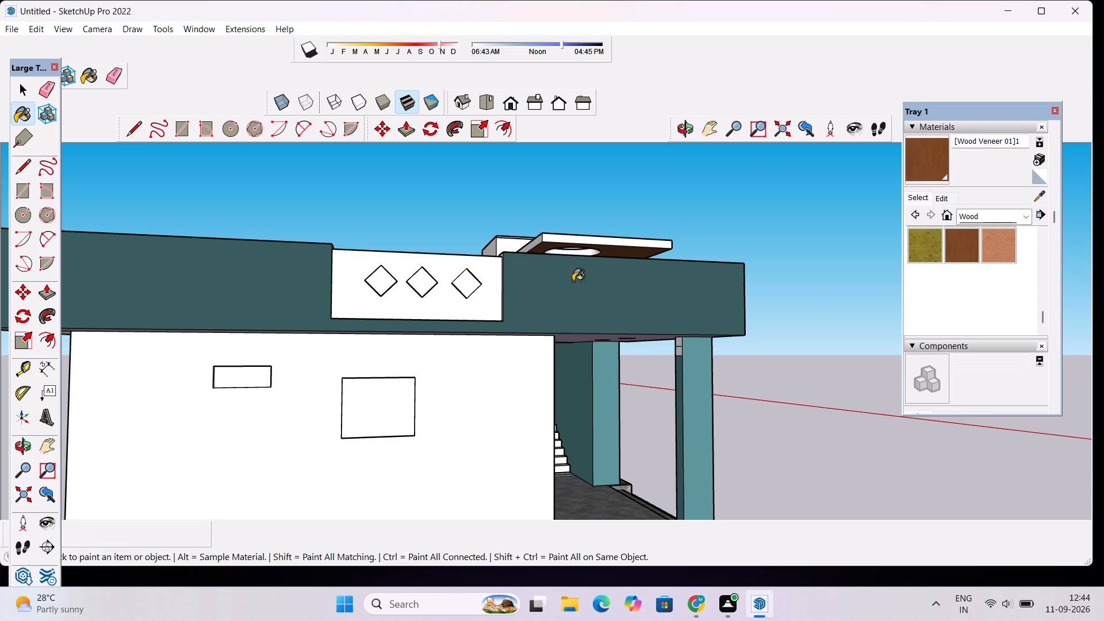
{"action": "left_click", "coordinate": [482, 301]}
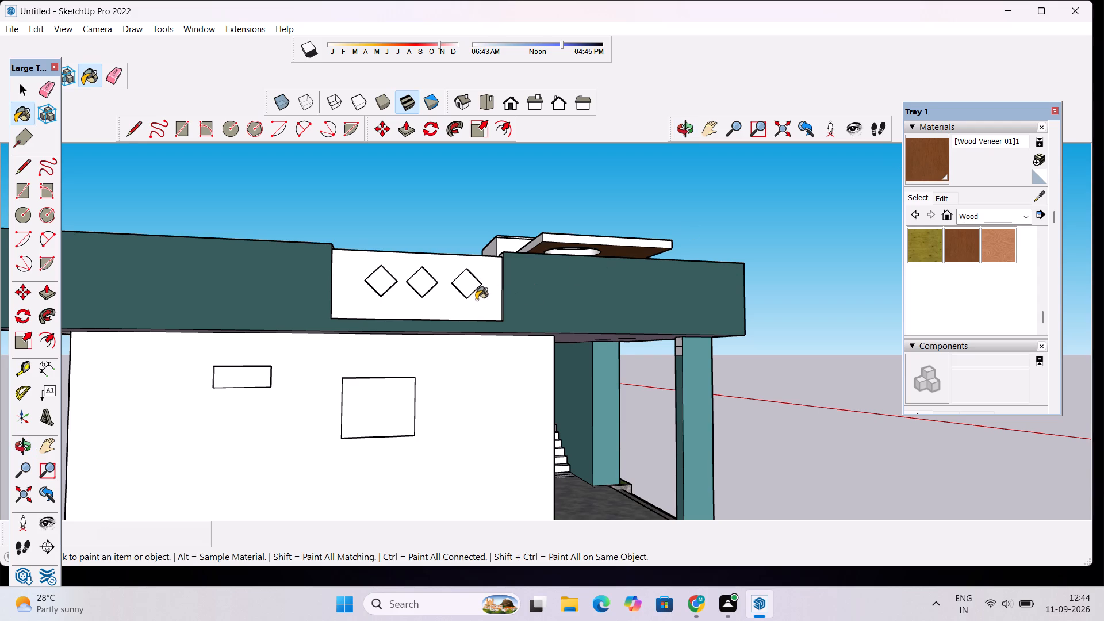
{"action": "scroll", "coordinate": [407, 275], "scroll_direction": "down", "scroll_amount": 2}
Paint the top face of the side parapet's diamond panel with Wood Veneer 01.
{"action": "left_click", "coordinate": [689, 126]}
{"action": "left_click_drag", "start_coordinate": [712, 233], "coordinate": [277, 497]}
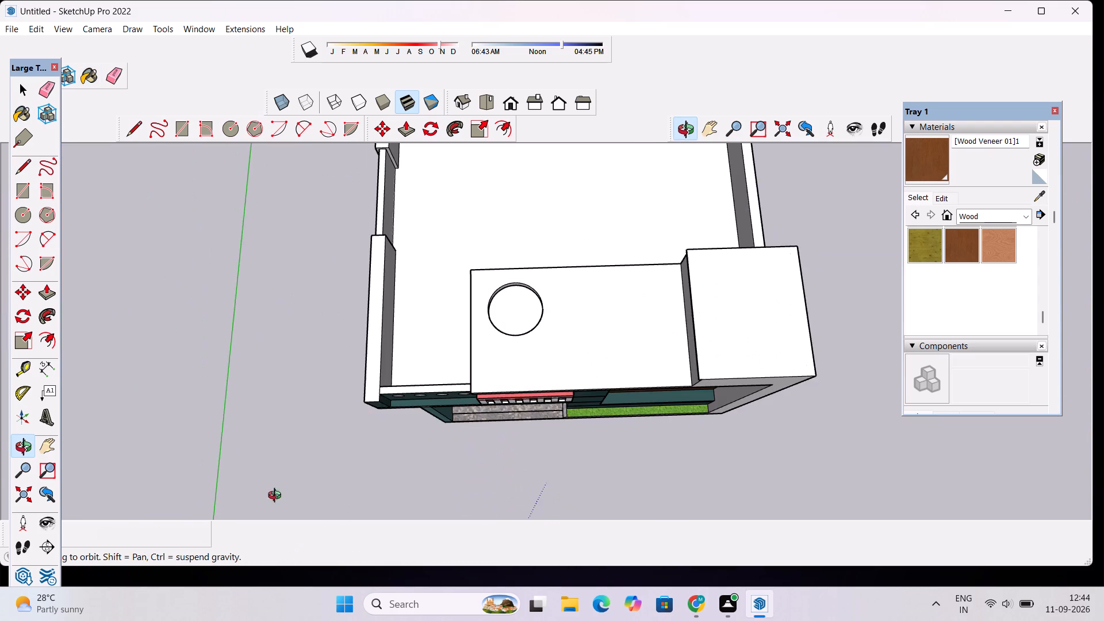
{"action": "left_click_drag", "start_coordinate": [277, 497], "coordinate": [287, 562]}
{"action": "scroll", "coordinate": [404, 205], "scroll_direction": "up", "scroll_amount": 5}
{"action": "left_click", "coordinate": [938, 162]}
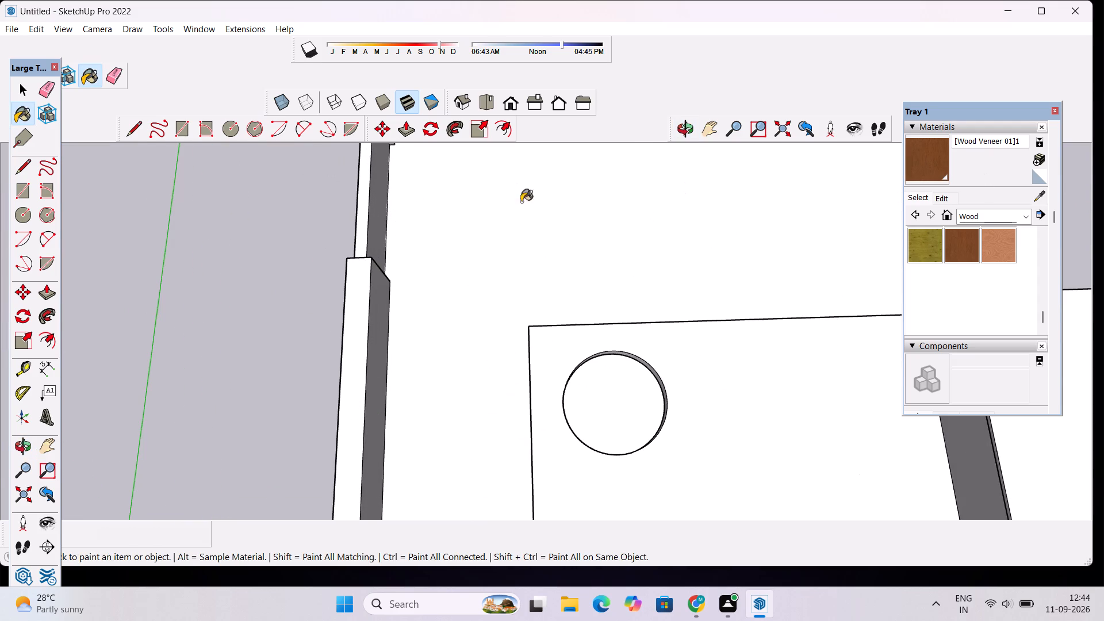
{"action": "left_click", "coordinate": [375, 236]}
{"action": "left_click", "coordinate": [358, 221]}
{"action": "scroll", "coordinate": [469, 221], "scroll_direction": "down", "scroll_amount": 6}
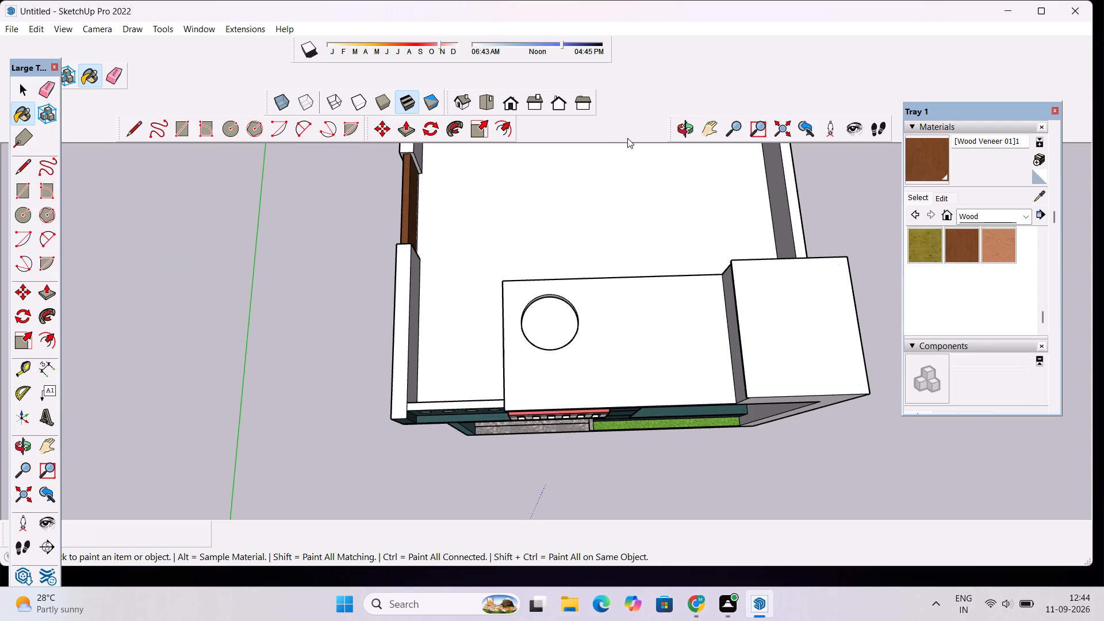
Paint the ledge and both side returns of the recess around the wooden diamond panel with 0081_CadetBlue from Colors-Named.
{"action": "left_click", "coordinate": [683, 127]}
{"action": "left_click_drag", "start_coordinate": [395, 300], "coordinate": [770, 101]}
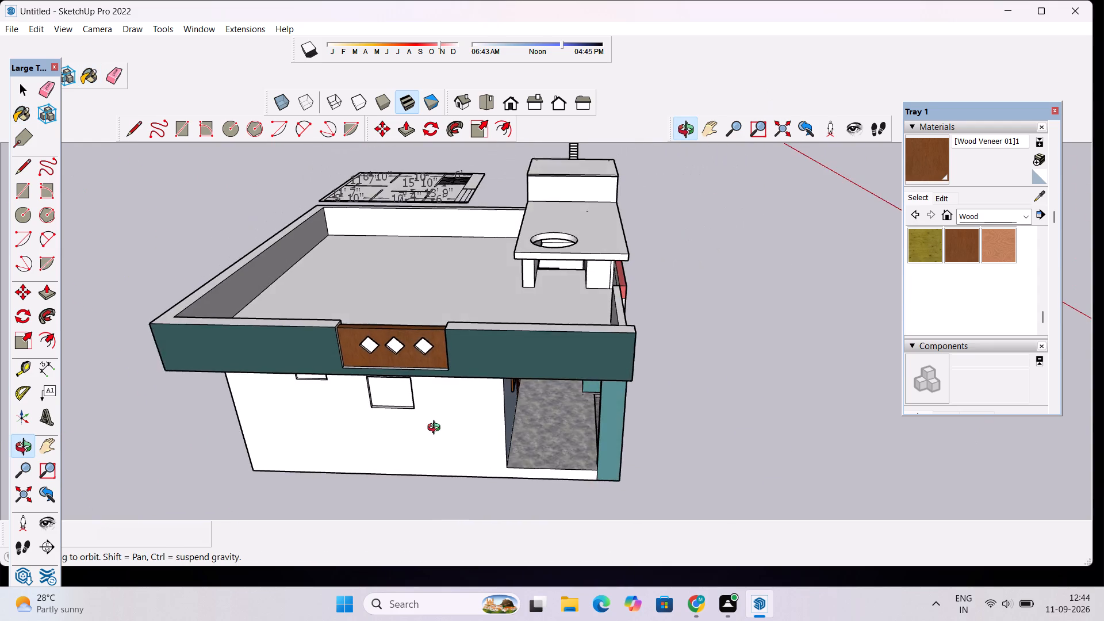
{"action": "scroll", "coordinate": [436, 429], "scroll_direction": "down", "scroll_amount": 5}
{"action": "scroll", "coordinate": [436, 428], "scroll_direction": "up", "scroll_amount": 5}
{"action": "left_click_drag", "start_coordinate": [436, 398], "coordinate": [455, 482]}
{"action": "scroll", "coordinate": [402, 453], "scroll_direction": "up", "scroll_amount": 5}
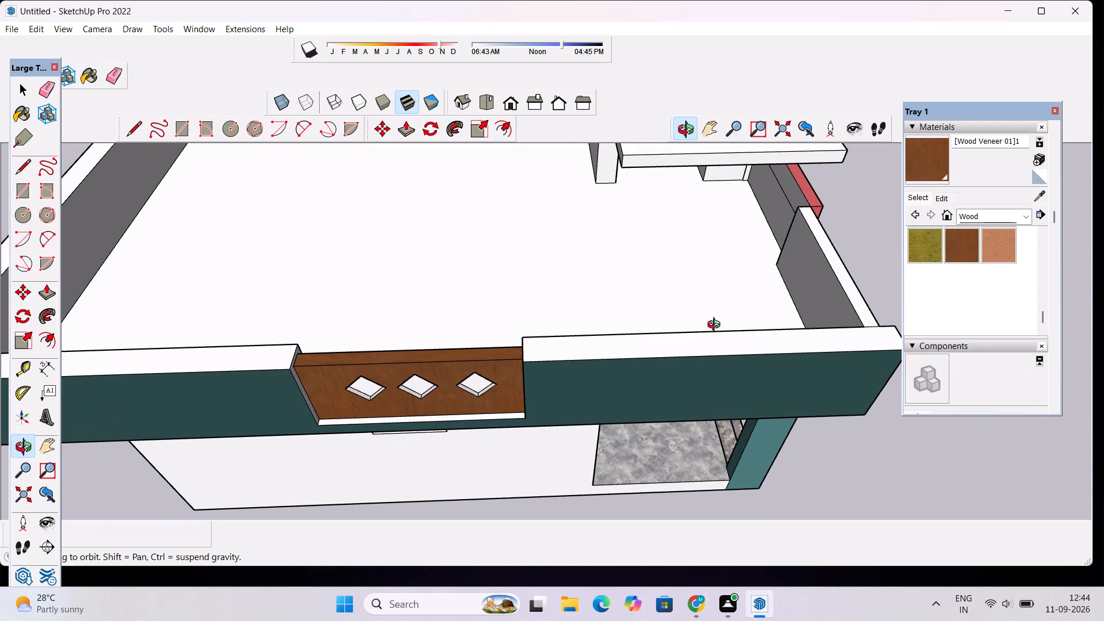
{"action": "scroll", "coordinate": [950, 247], "scroll_direction": "up", "scroll_amount": 1}
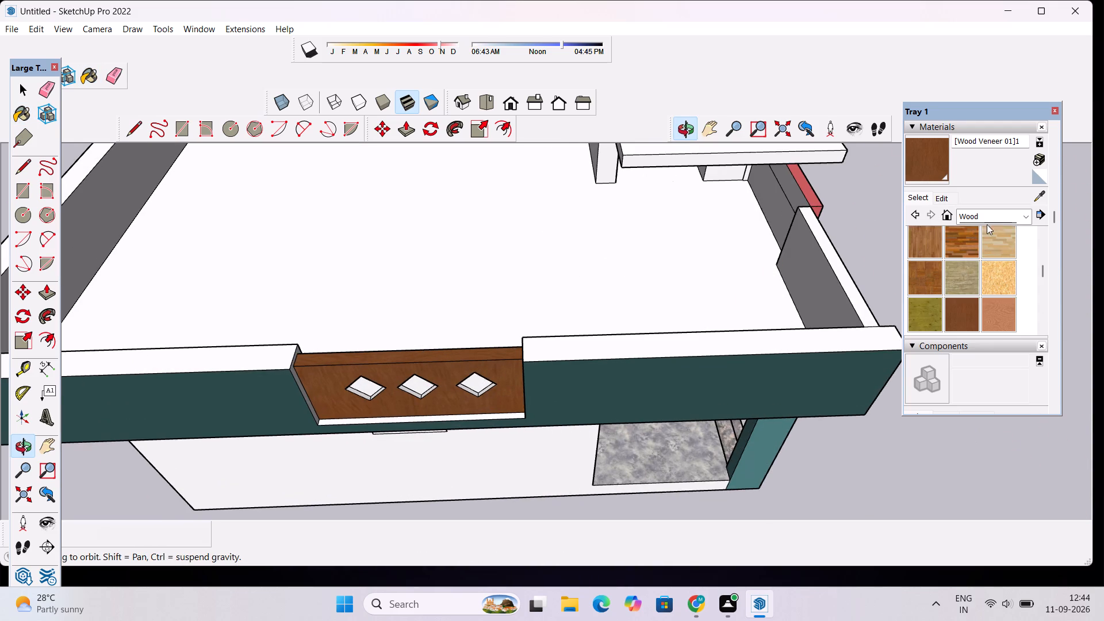
{"action": "left_click", "coordinate": [1013, 215]}
{"action": "left_click", "coordinate": [1002, 281]}
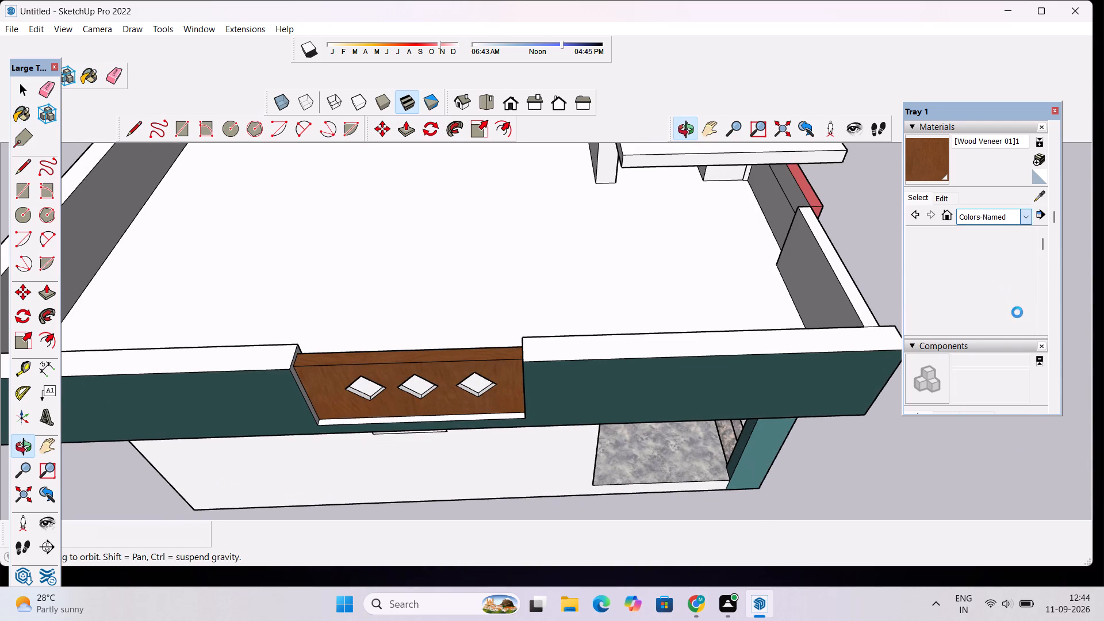
{"action": "scroll", "coordinate": [985, 305], "scroll_direction": "down", "scroll_amount": 8}
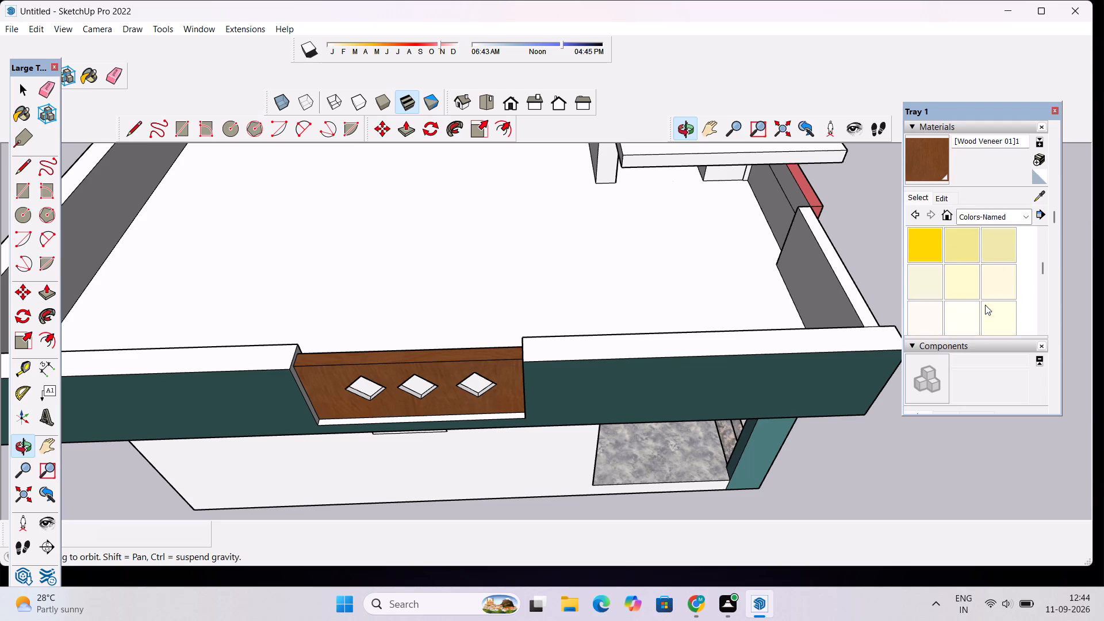
{"action": "scroll", "coordinate": [985, 305], "scroll_direction": "down", "scroll_amount": 5}
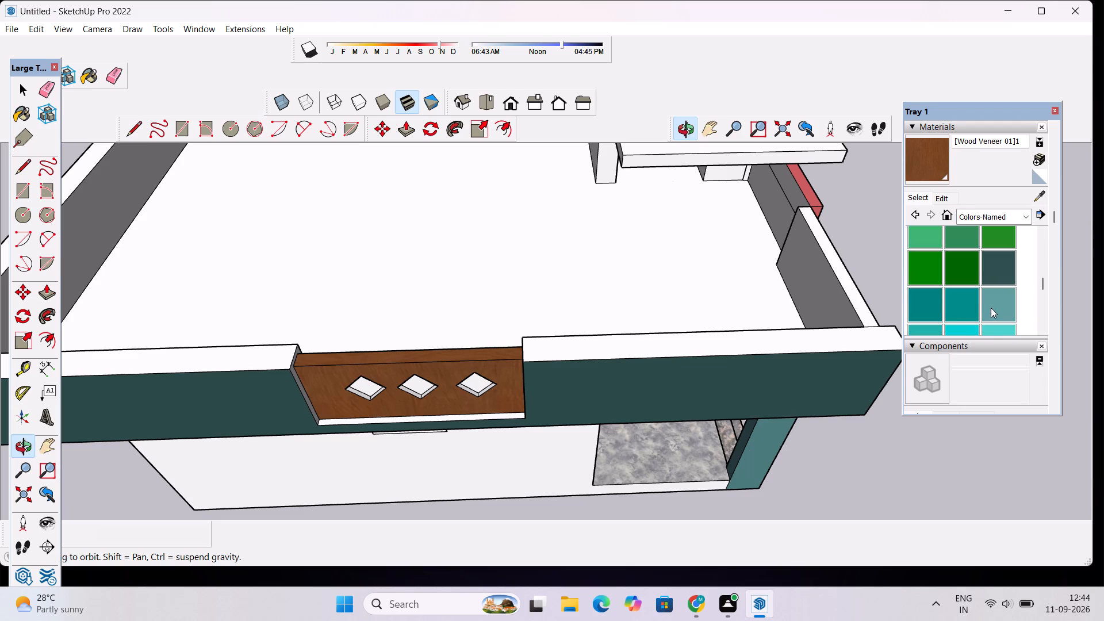
{"action": "left_click", "coordinate": [991, 308]}
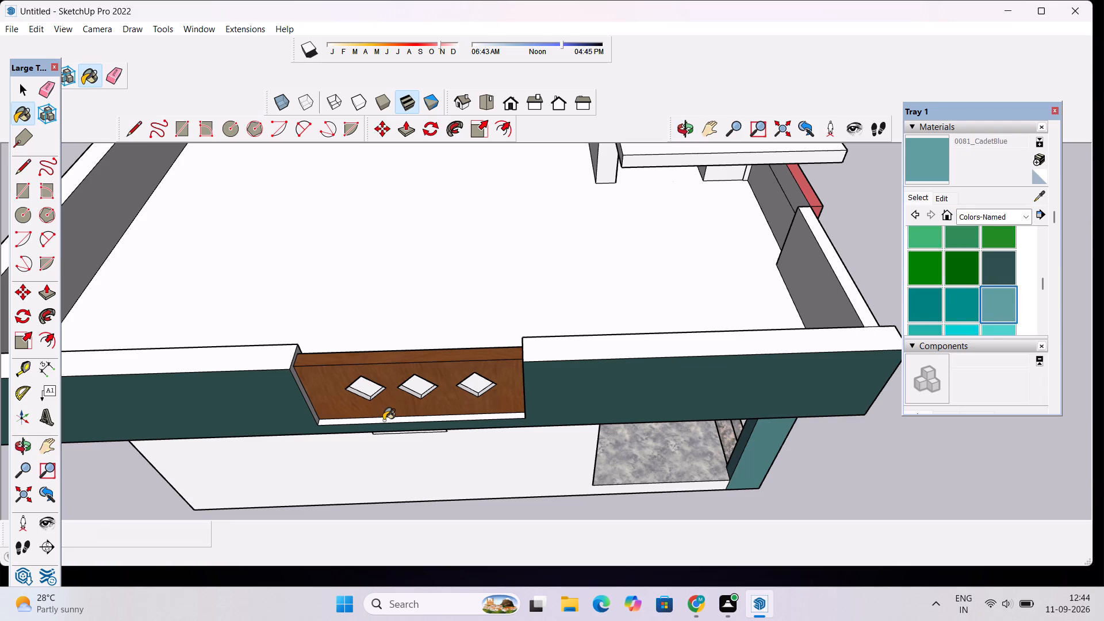
{"action": "left_click", "coordinate": [384, 420]}
{"action": "scroll", "coordinate": [308, 394], "scroll_direction": "up", "scroll_amount": 9}
{"action": "left_click", "coordinate": [305, 411]}
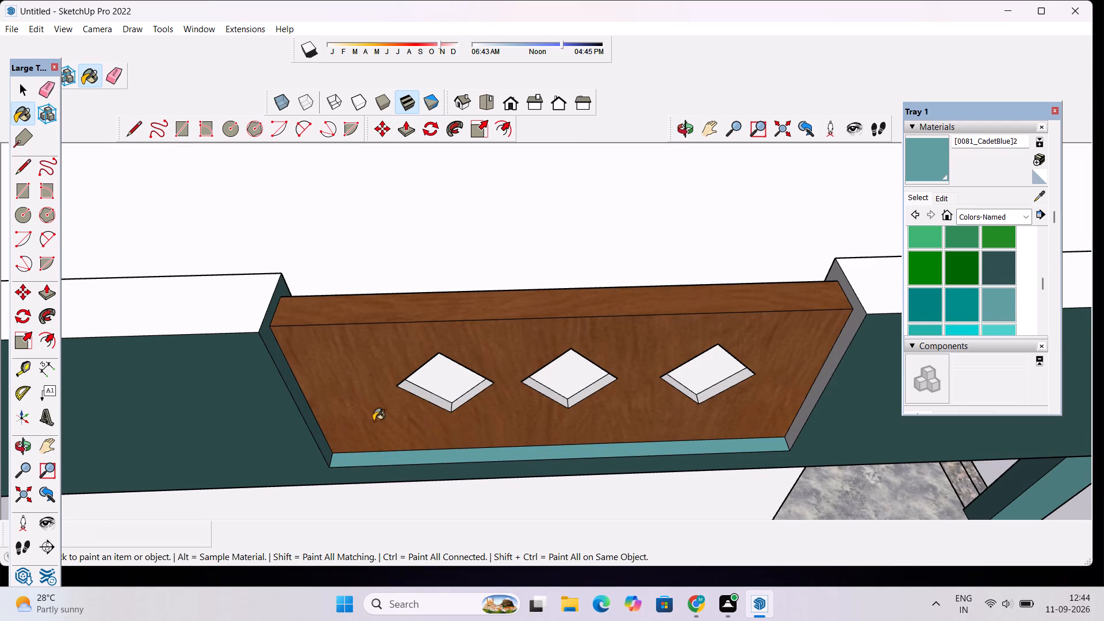
{"action": "left_click", "coordinate": [817, 396]}
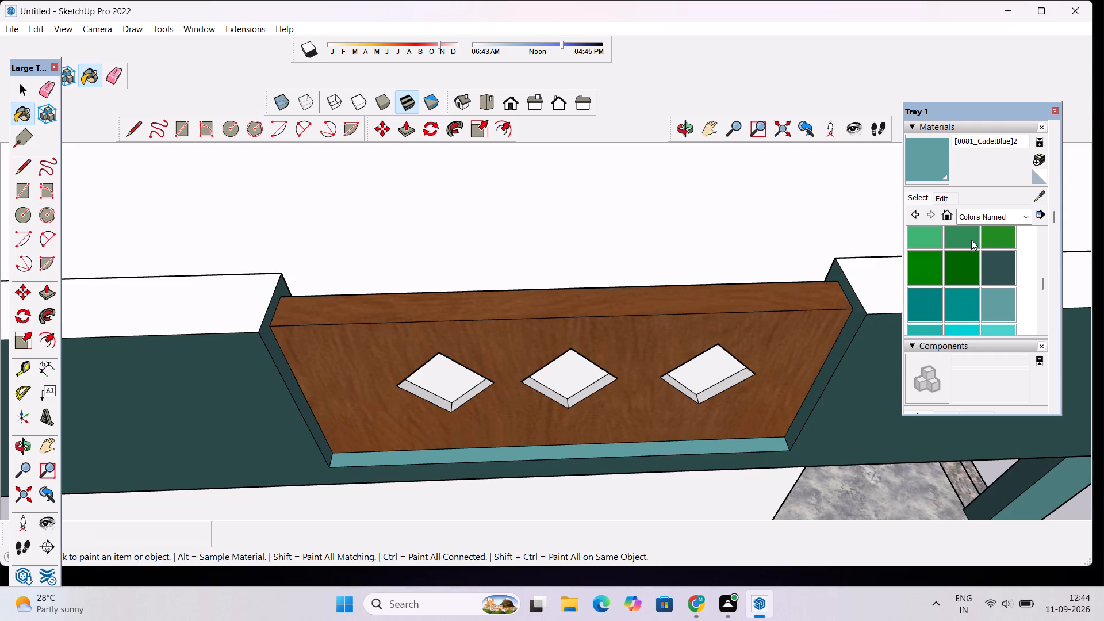
Darken the CadetBlue material on the diamond panel's recess towards the parapet's dark teal.
{"action": "left_click", "coordinate": [942, 200]}
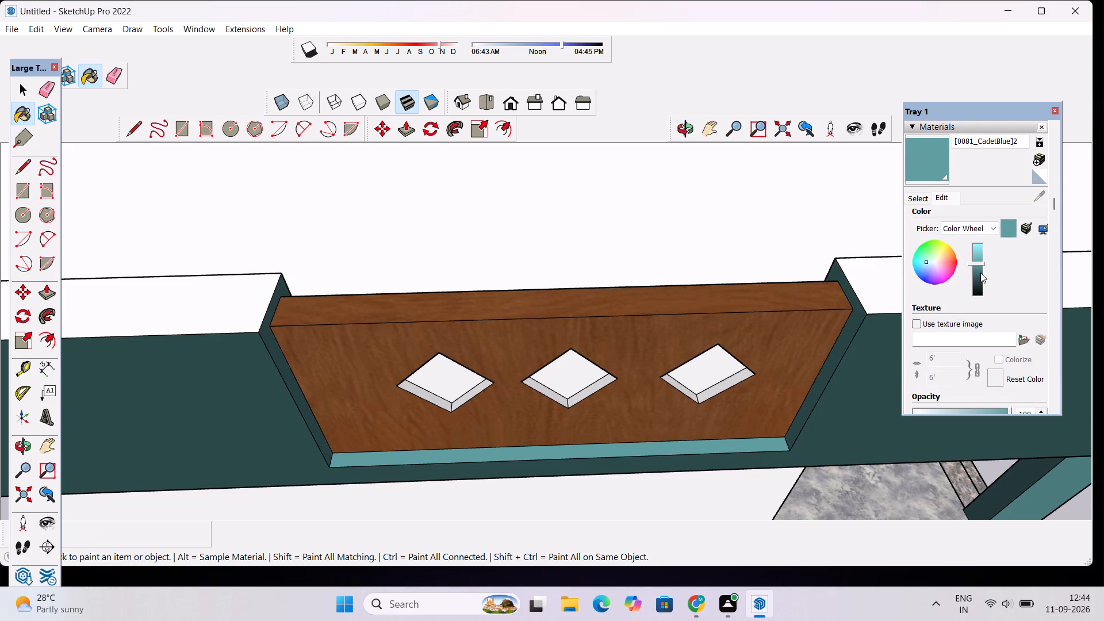
{"action": "left_click", "coordinate": [979, 267]}
{"action": "left_click", "coordinate": [979, 271]}
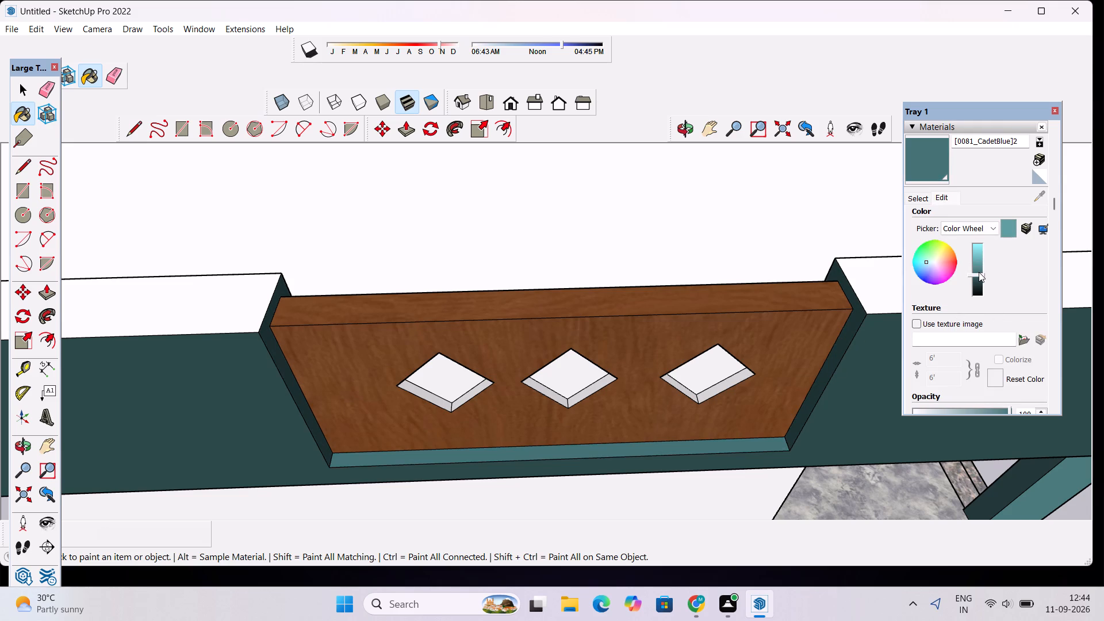
Examine the side wall, porch and front elevation from several angles for surfaces still lacking colour.
{"action": "scroll", "coordinate": [857, 289], "scroll_direction": "down", "scroll_amount": 10}
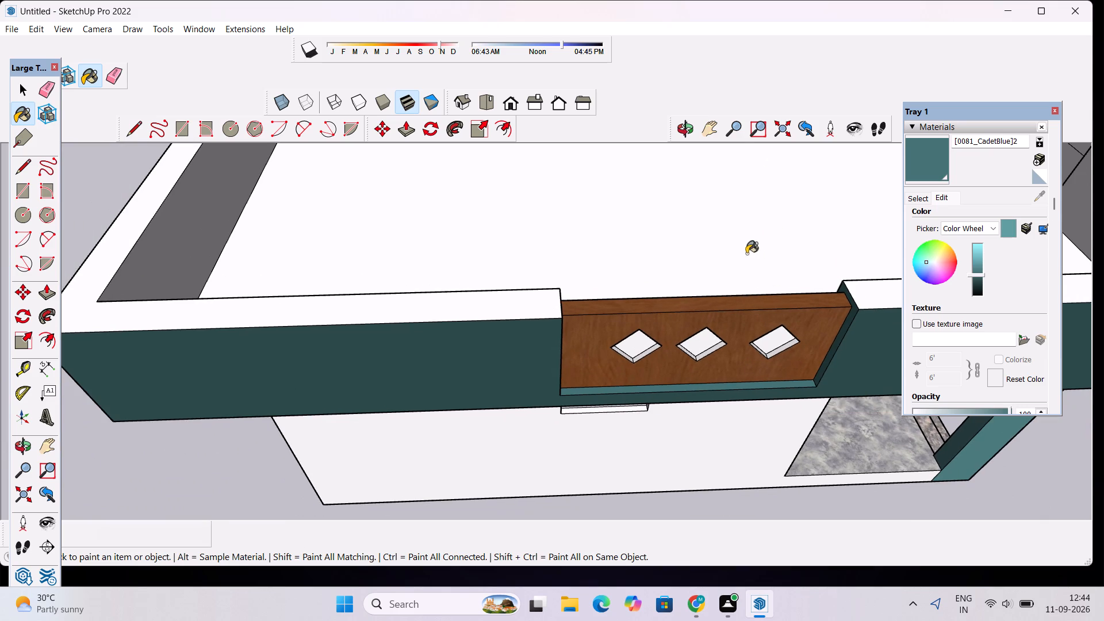
{"action": "left_click", "coordinate": [692, 126]}
{"action": "left_click_drag", "start_coordinate": [738, 408], "coordinate": [532, 237]}
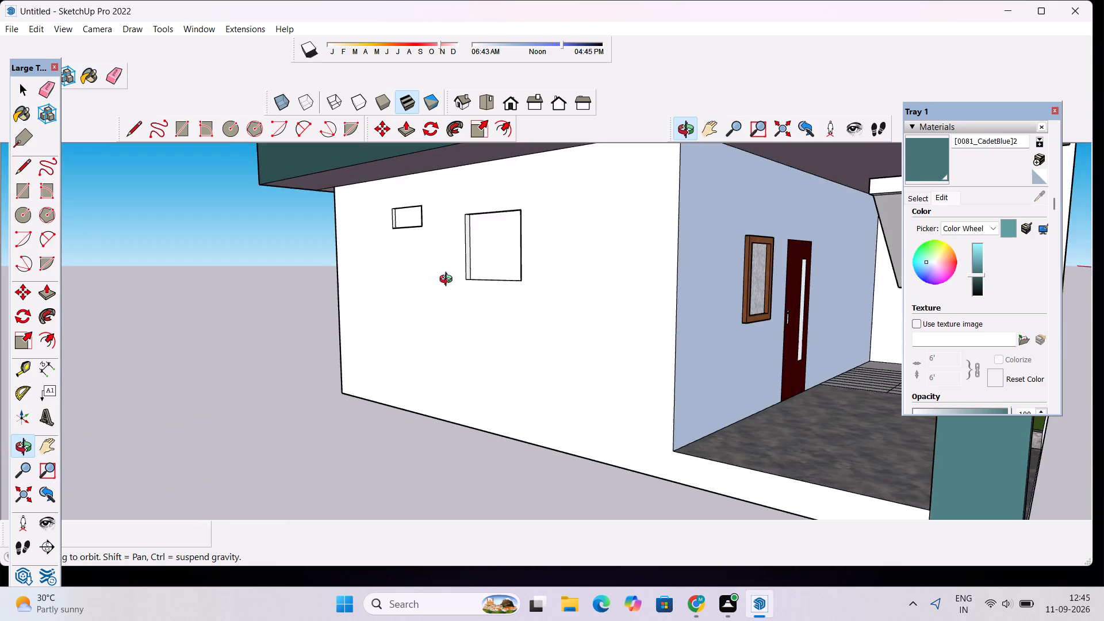
{"action": "scroll", "coordinate": [578, 382], "scroll_direction": "down", "scroll_amount": 5}
{"action": "left_click_drag", "start_coordinate": [609, 374], "coordinate": [484, 358]}
{"action": "scroll", "coordinate": [788, 393], "scroll_direction": "down", "scroll_amount": 9}
{"action": "left_click_drag", "start_coordinate": [807, 390], "coordinate": [674, 378]}
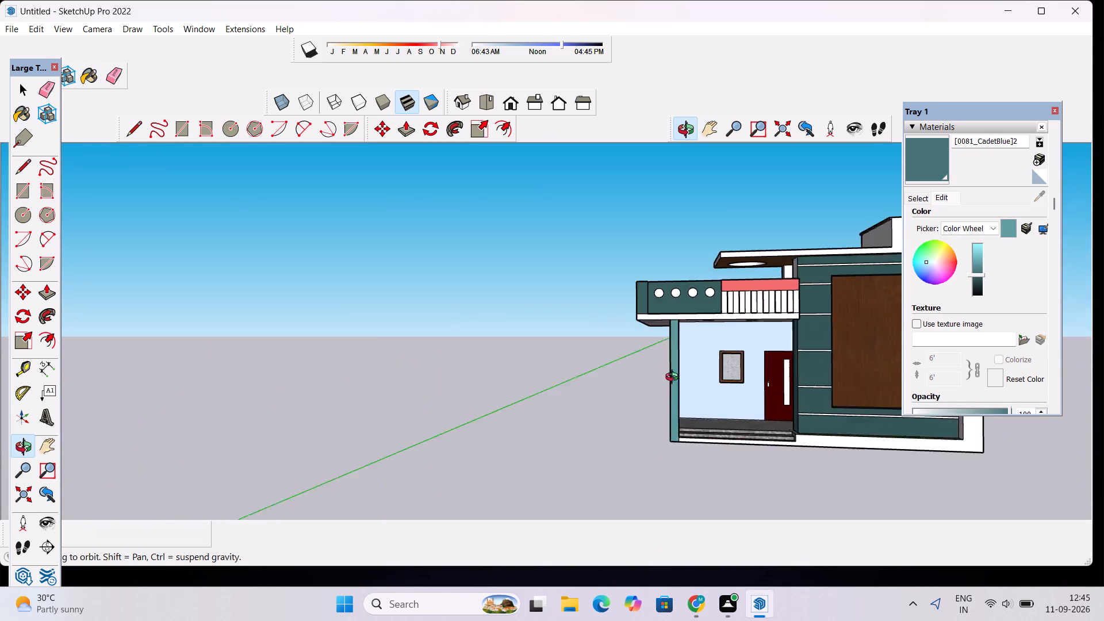
{"action": "left_click_drag", "start_coordinate": [674, 378], "coordinate": [591, 377]}
{"action": "scroll", "coordinate": [572, 388], "scroll_direction": "up", "scroll_amount": 4}
{"action": "scroll", "coordinate": [572, 388], "scroll_direction": "down", "scroll_amount": 5}
{"action": "left_click_drag", "start_coordinate": [585, 392], "coordinate": [666, 414]}
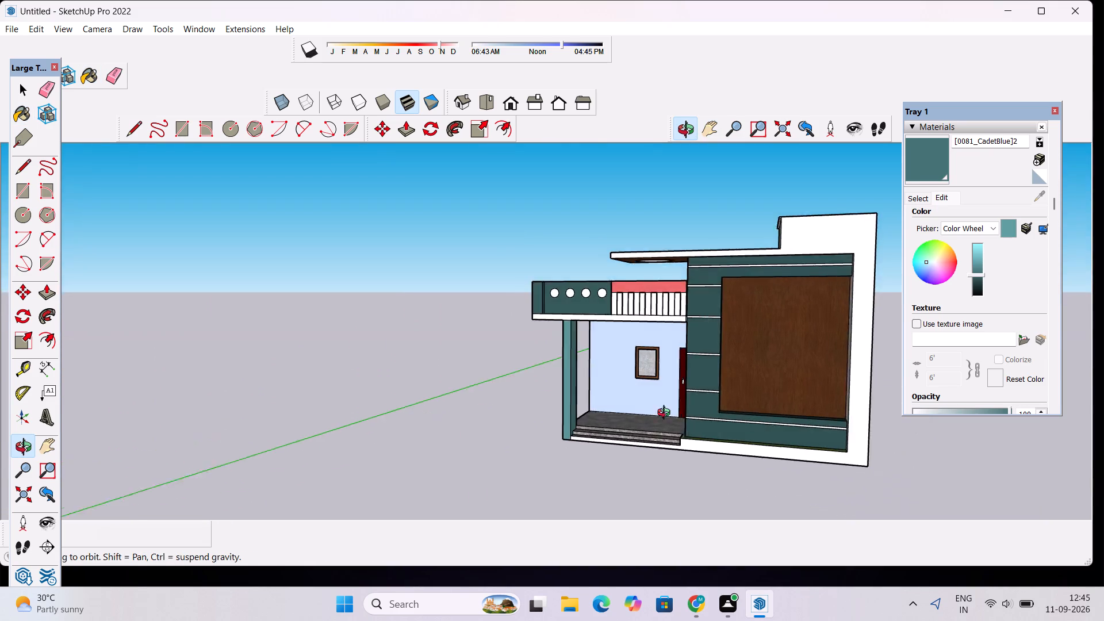
{"action": "left_click_drag", "start_coordinate": [666, 414], "coordinate": [680, 420]}
{"action": "scroll", "coordinate": [683, 415], "scroll_direction": "down", "scroll_amount": 5}
{"action": "left_click_drag", "start_coordinate": [583, 380], "coordinate": [819, 354]}
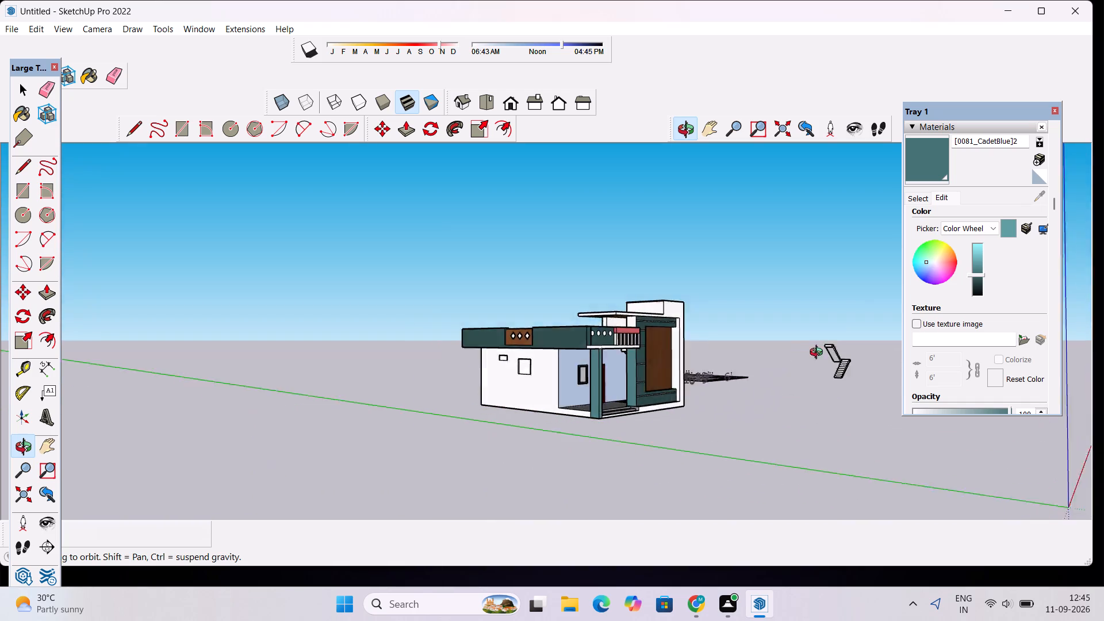
{"action": "left_click_drag", "start_coordinate": [819, 354], "coordinate": [747, 378]}
{"action": "scroll", "coordinate": [600, 395], "scroll_direction": "up", "scroll_amount": 8}
{"action": "scroll", "coordinate": [608, 385], "scroll_direction": "down", "scroll_amount": 8}
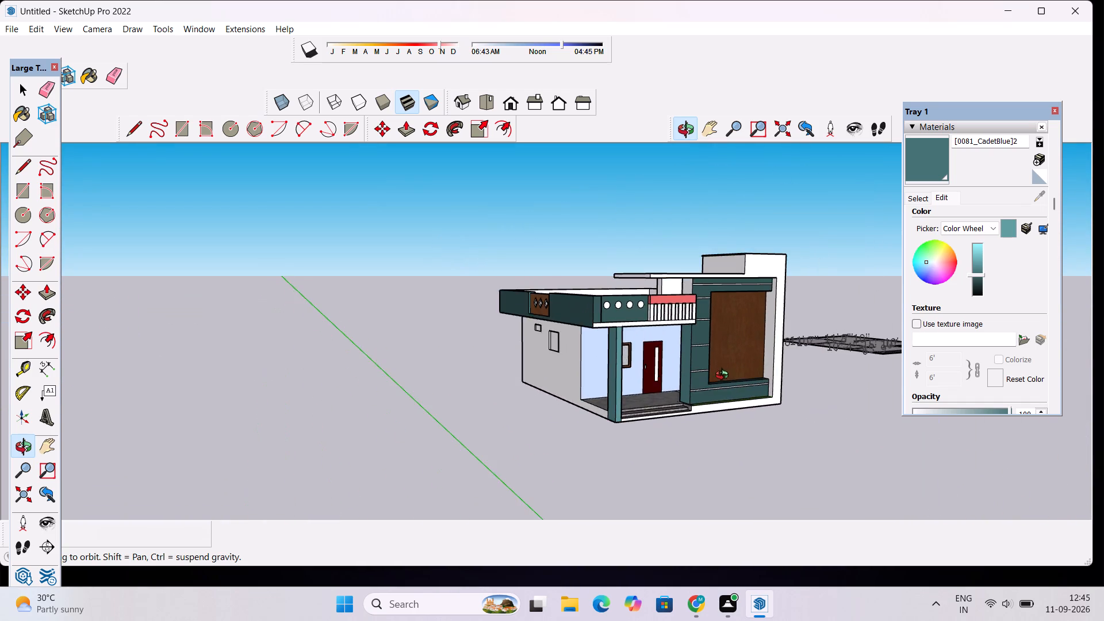
{"action": "left_click_drag", "start_coordinate": [725, 377], "coordinate": [649, 386]}
{"action": "scroll", "coordinate": [649, 386], "scroll_direction": "down", "scroll_amount": 2}
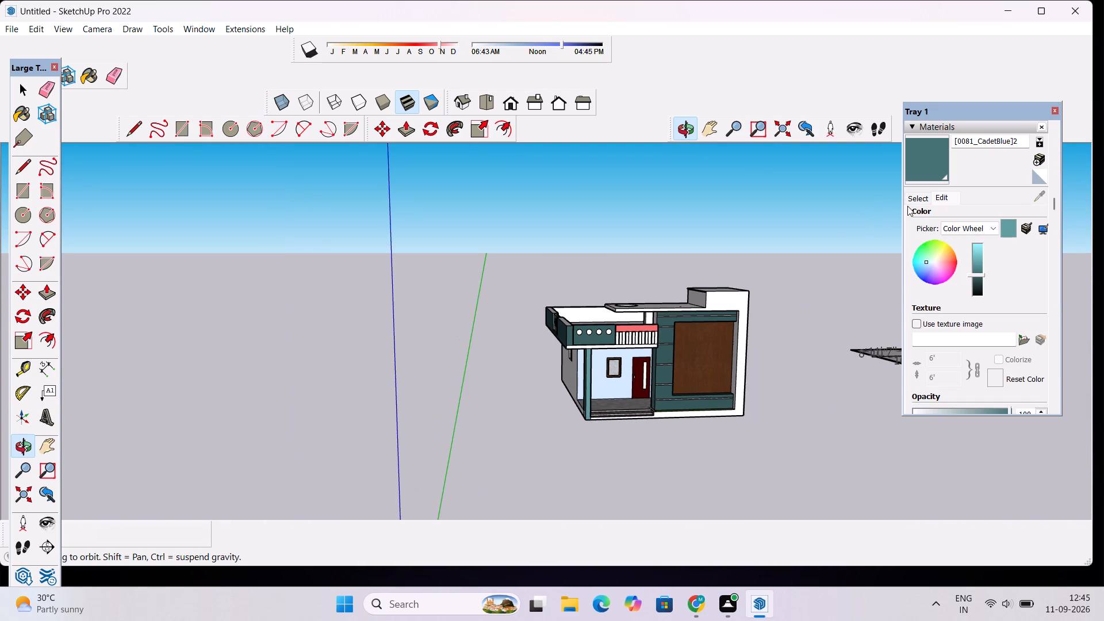
Paint the white front face of the feature-wall frame and roof slab edge with 0119_RosyBrown from Colors-Named.
{"action": "left_click", "coordinate": [920, 199]}
{"action": "scroll", "coordinate": [980, 295], "scroll_direction": "down", "scroll_amount": 1}
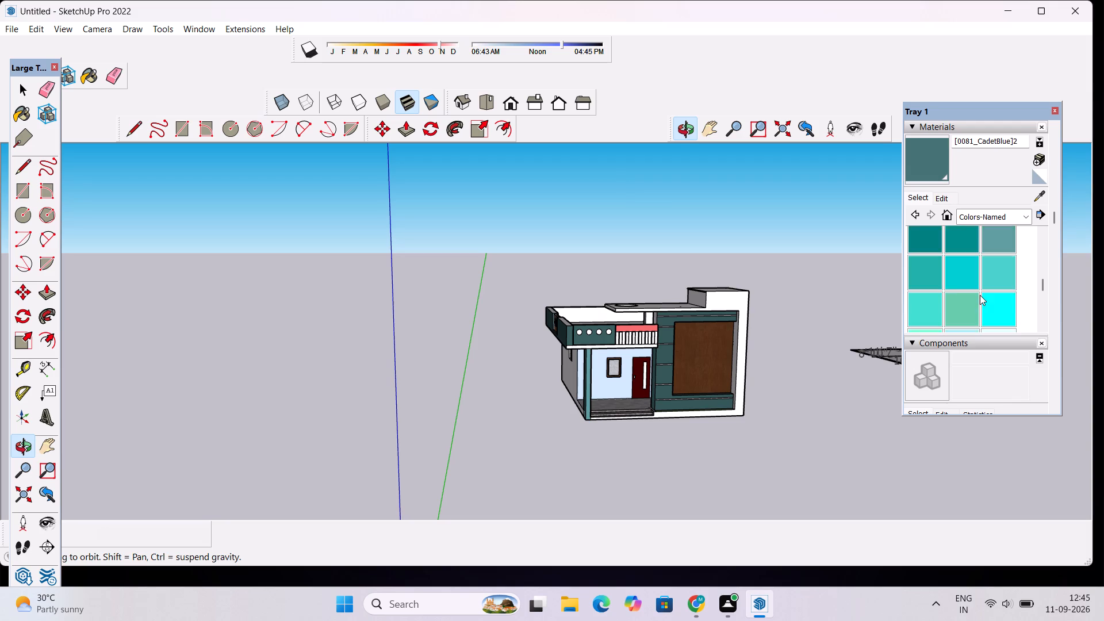
{"action": "scroll", "coordinate": [980, 295], "scroll_direction": "down", "scroll_amount": 6}
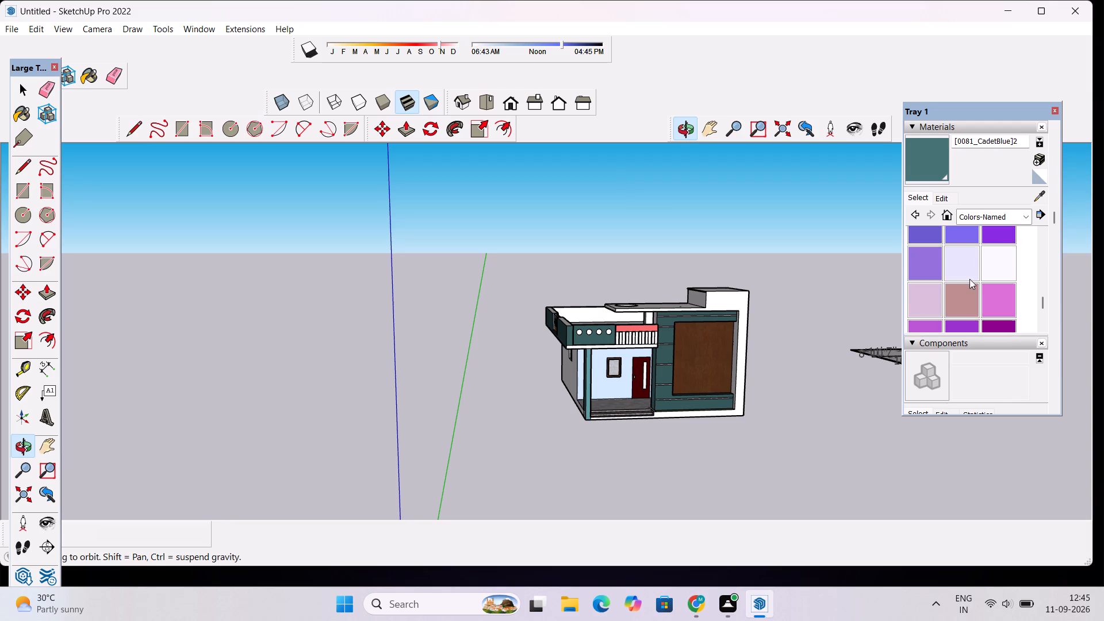
{"action": "scroll", "coordinate": [969, 279], "scroll_direction": "down", "scroll_amount": 1}
{"action": "left_click", "coordinate": [965, 234]}
{"action": "left_click", "coordinate": [727, 305]}
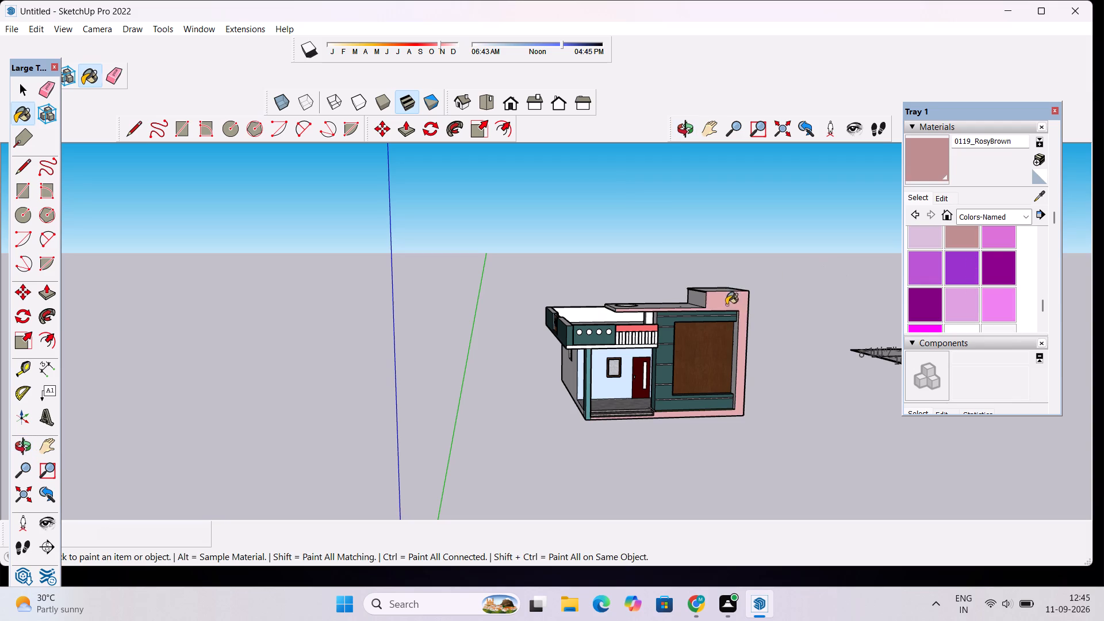
Brighten the 0119_RosyBrown material to a light pink.
{"action": "scroll", "coordinate": [763, 366], "scroll_direction": "up", "scroll_amount": 3}
{"action": "left_click", "coordinate": [944, 197]}
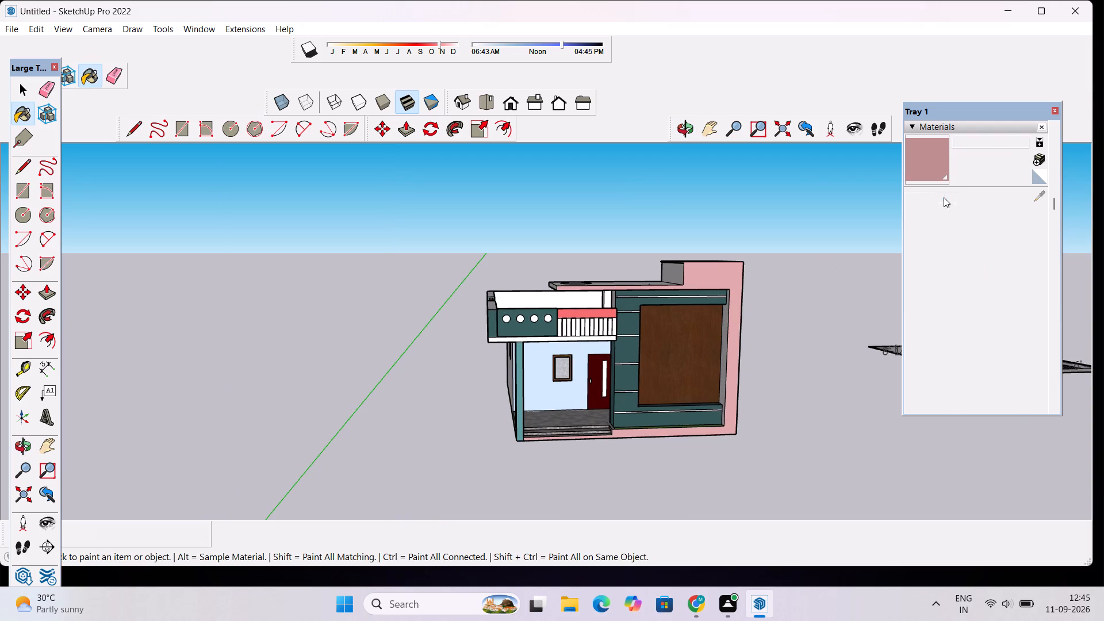
{"action": "left_click", "coordinate": [979, 248]}
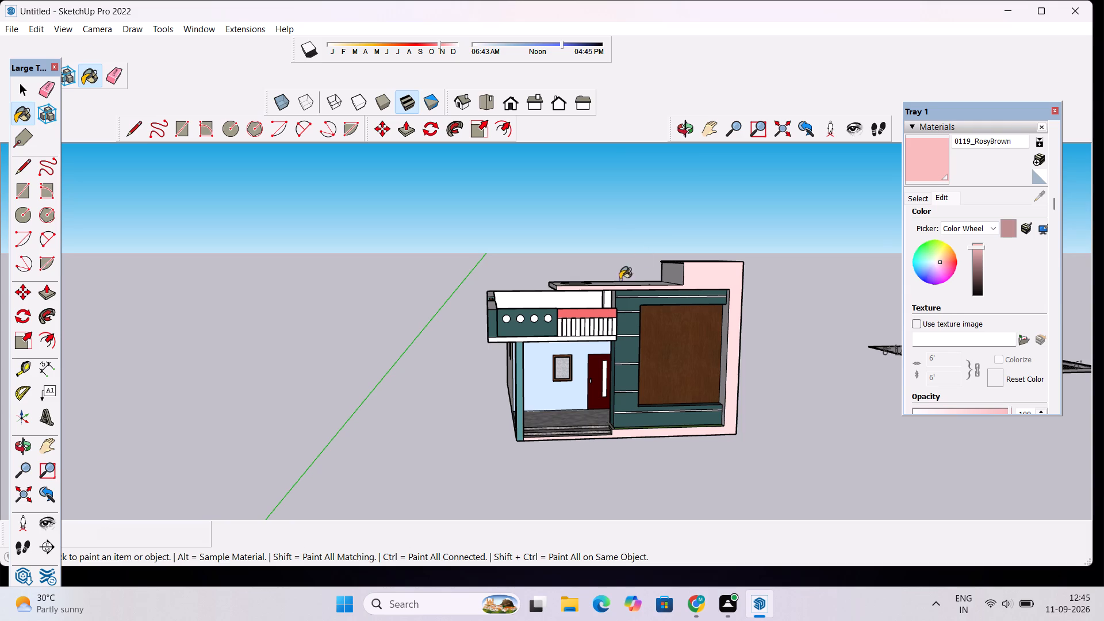
Paint the roof slab's side edge, the front support below it and the feature-wall frame's adjoining side face with the lightened 0119_RosyBrown.
{"action": "left_click", "coordinate": [682, 130]}
{"action": "left_click_drag", "start_coordinate": [729, 304], "coordinate": [641, 285]}
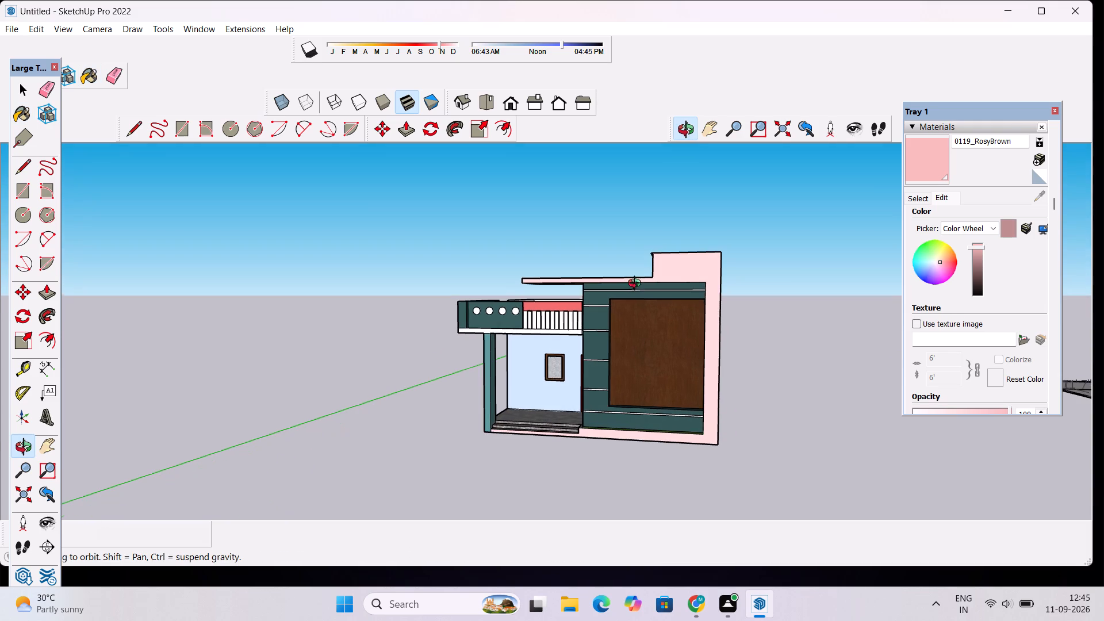
{"action": "left_click", "coordinate": [921, 165]}
{"action": "scroll", "coordinate": [493, 352], "scroll_direction": "up", "scroll_amount": 2}
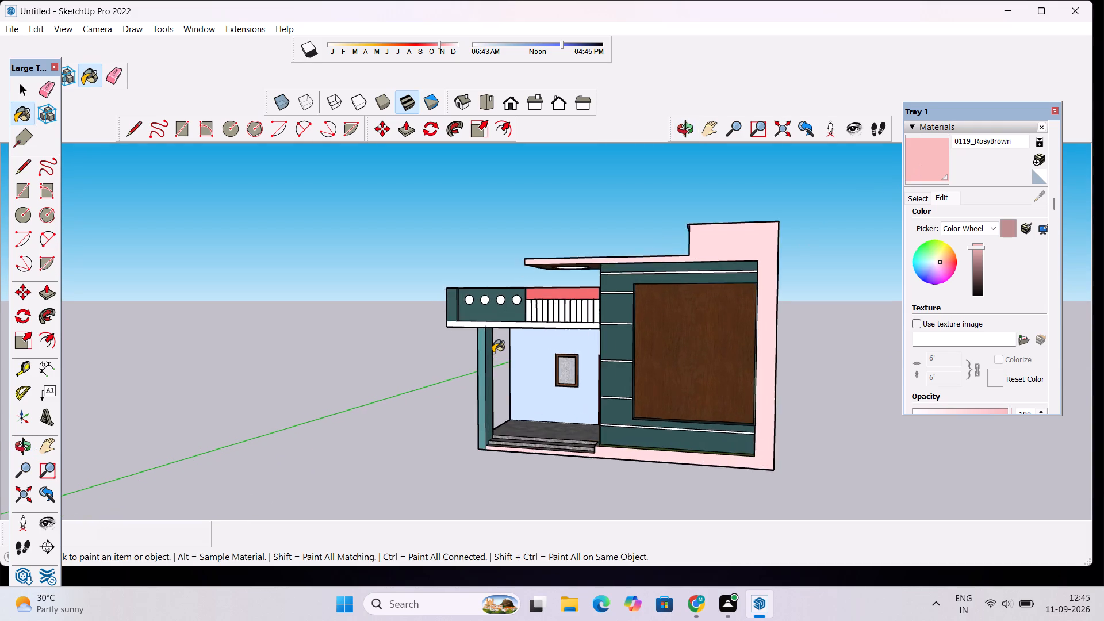
{"action": "scroll", "coordinate": [493, 352], "scroll_direction": "down", "scroll_amount": 2}
{"action": "scroll", "coordinate": [626, 255], "scroll_direction": "up", "scroll_amount": 4}
{"action": "left_click", "coordinate": [687, 127]}
{"action": "left_click_drag", "start_coordinate": [587, 268], "coordinate": [762, 313]}
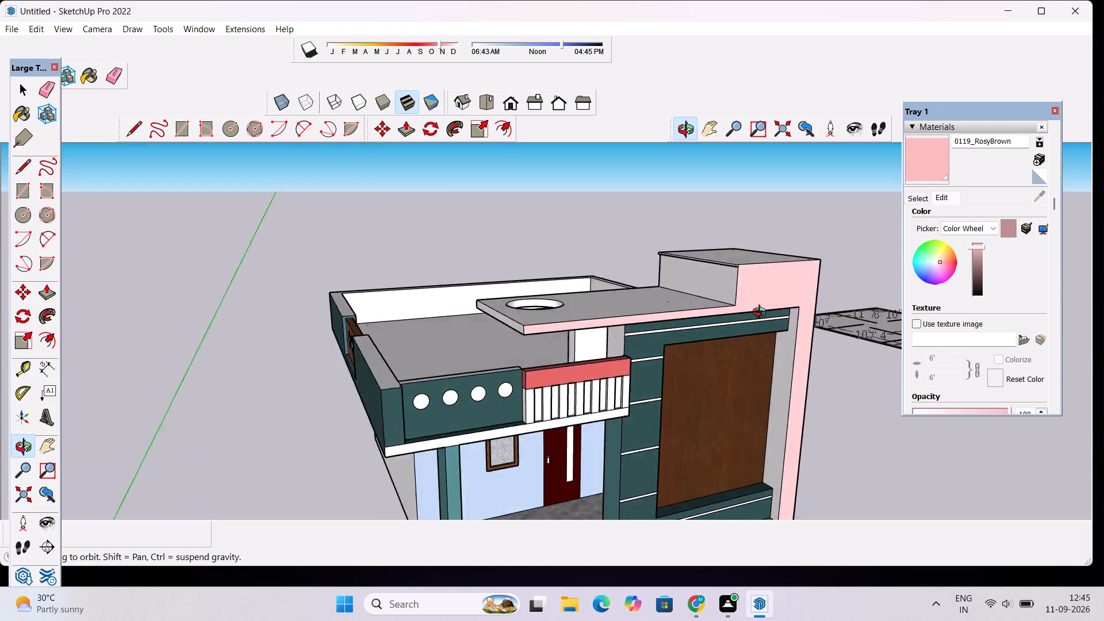
{"action": "left_click_drag", "start_coordinate": [762, 313], "coordinate": [961, 327]}
{"action": "scroll", "coordinate": [665, 303], "scroll_direction": "up", "scroll_amount": 3}
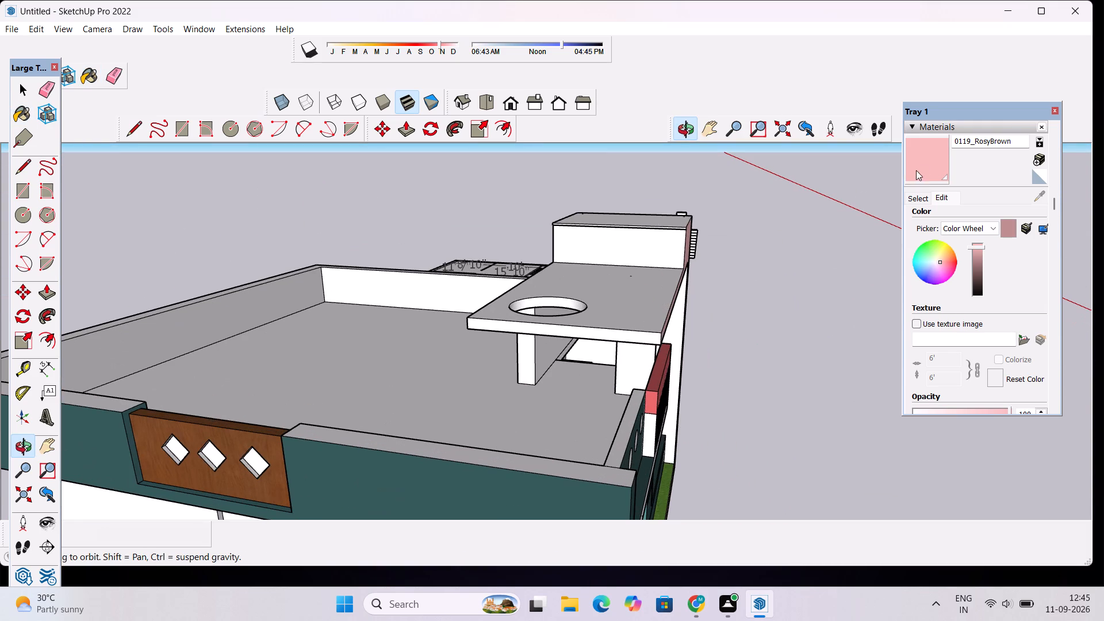
{"action": "left_click", "coordinate": [922, 166]}
{"action": "left_click", "coordinate": [628, 334]}
{"action": "left_click", "coordinate": [634, 362]}
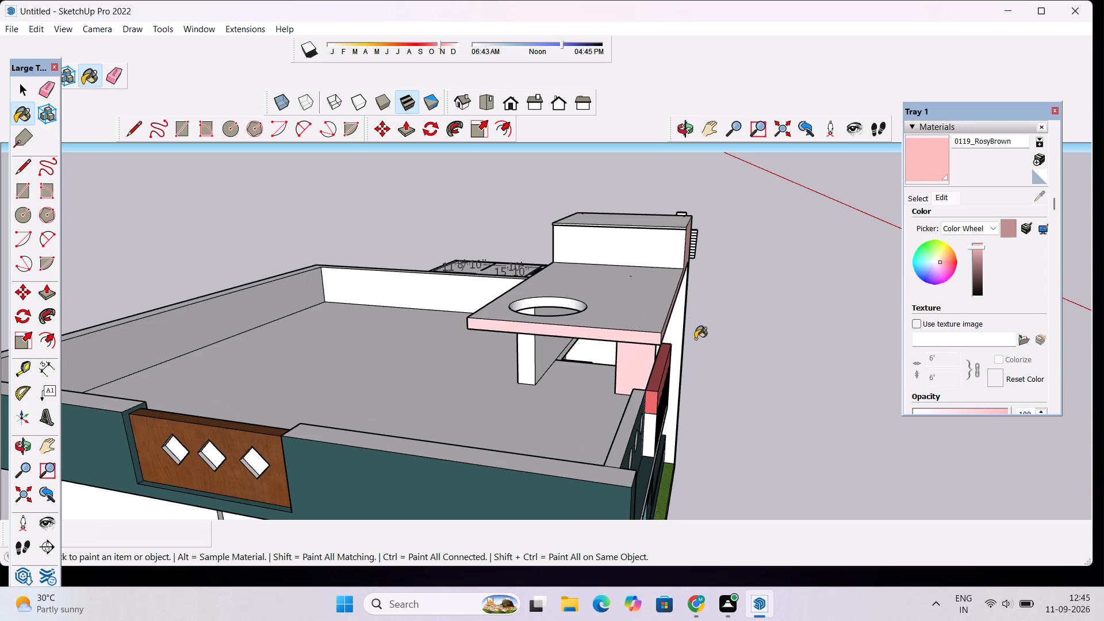
{"action": "scroll", "coordinate": [682, 335], "scroll_direction": "up", "scroll_amount": 4}
{"action": "left_click", "coordinate": [672, 332]}
{"action": "scroll", "coordinate": [674, 332], "scroll_direction": "down", "scroll_amount": 5}
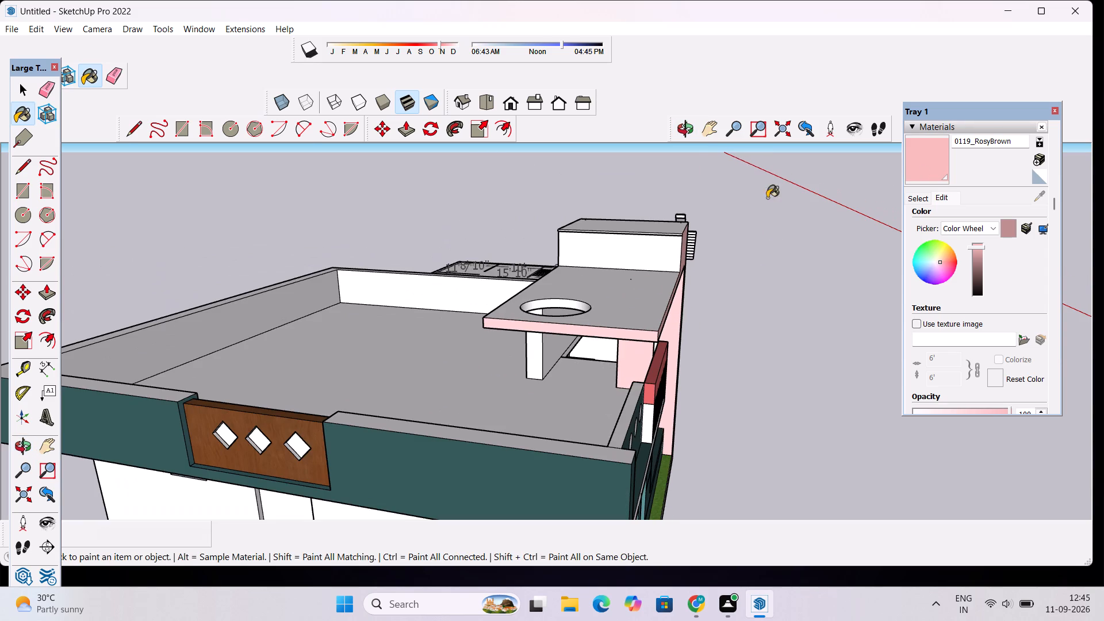
Examine the pink front frame and roof slab, and the base around the porch steps.
{"action": "left_click", "coordinate": [687, 134]}
{"action": "left_click_drag", "start_coordinate": [796, 314], "coordinate": [428, 309]}
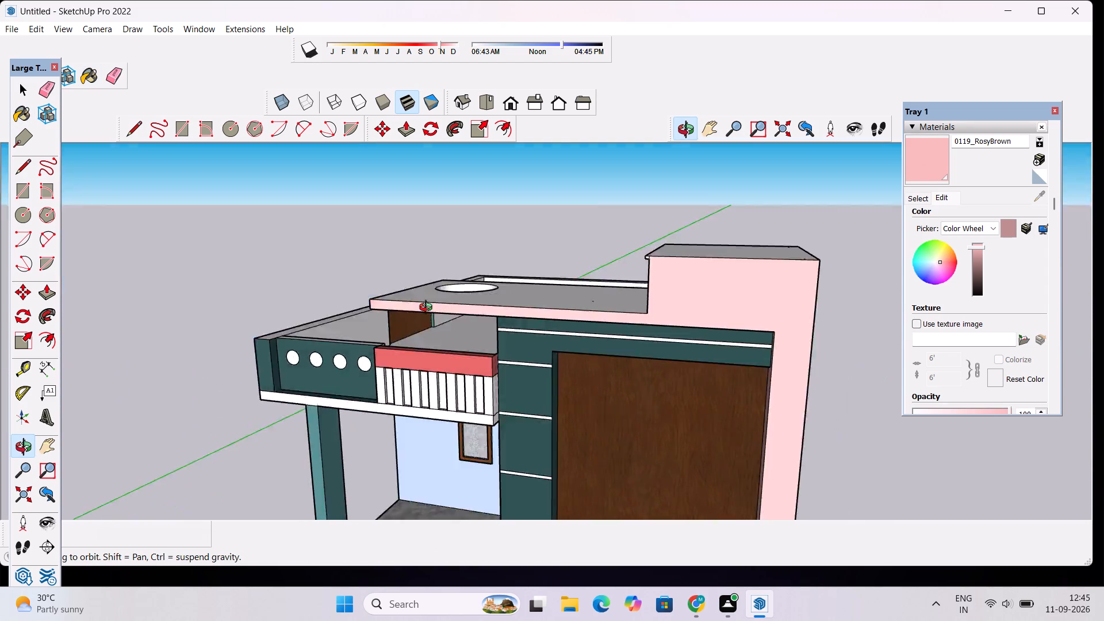
{"action": "left_click_drag", "start_coordinate": [428, 309], "coordinate": [588, 260]}
{"action": "scroll", "coordinate": [589, 263], "scroll_direction": "down", "scroll_amount": 5}
{"action": "scroll", "coordinate": [684, 412], "scroll_direction": "up", "scroll_amount": 3}
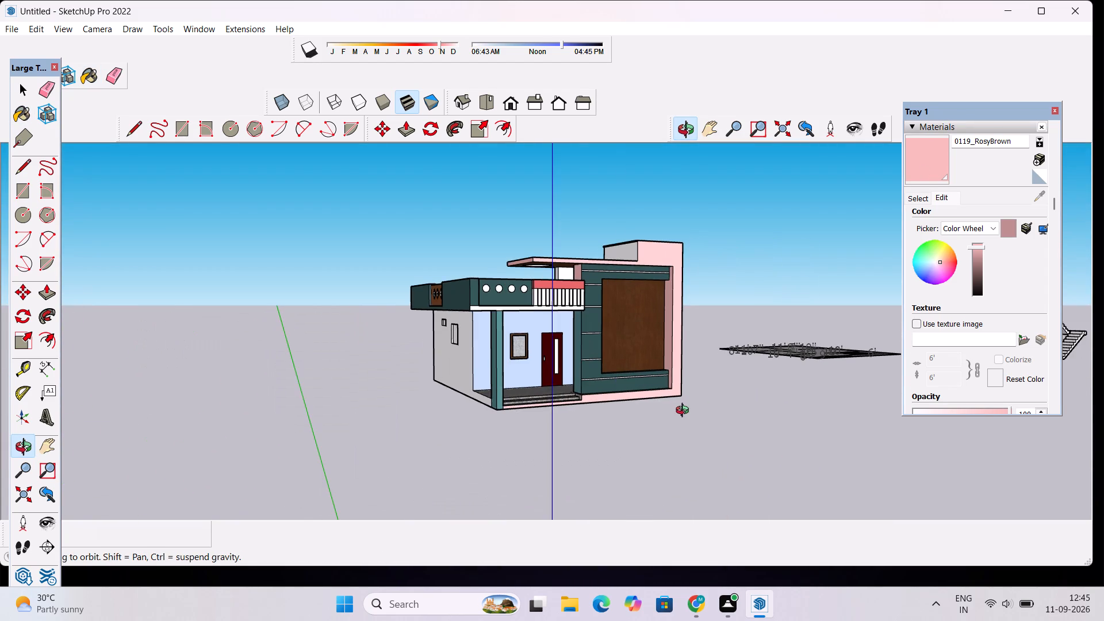
{"action": "left_click_drag", "start_coordinate": [722, 401], "coordinate": [646, 518]}
{"action": "scroll", "coordinate": [438, 442], "scroll_direction": "up", "scroll_amount": 10}
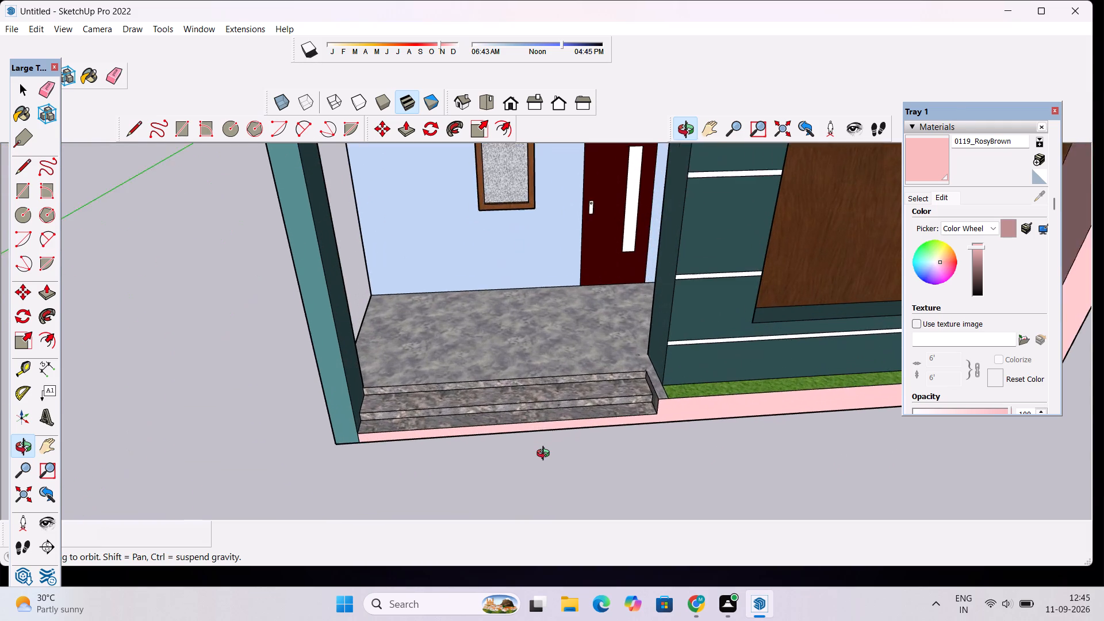
Undo the last change to the model.
{"action": "scroll", "coordinate": [546, 455], "scroll_direction": "up", "scroll_amount": 3}
{"action": "scroll", "coordinate": [546, 455], "scroll_direction": "down", "scroll_amount": 5}
{"action": "left_click_drag", "start_coordinate": [623, 490], "coordinate": [615, 404]}
{"action": "scroll", "coordinate": [615, 404], "scroll_direction": "up", "scroll_amount": 4}
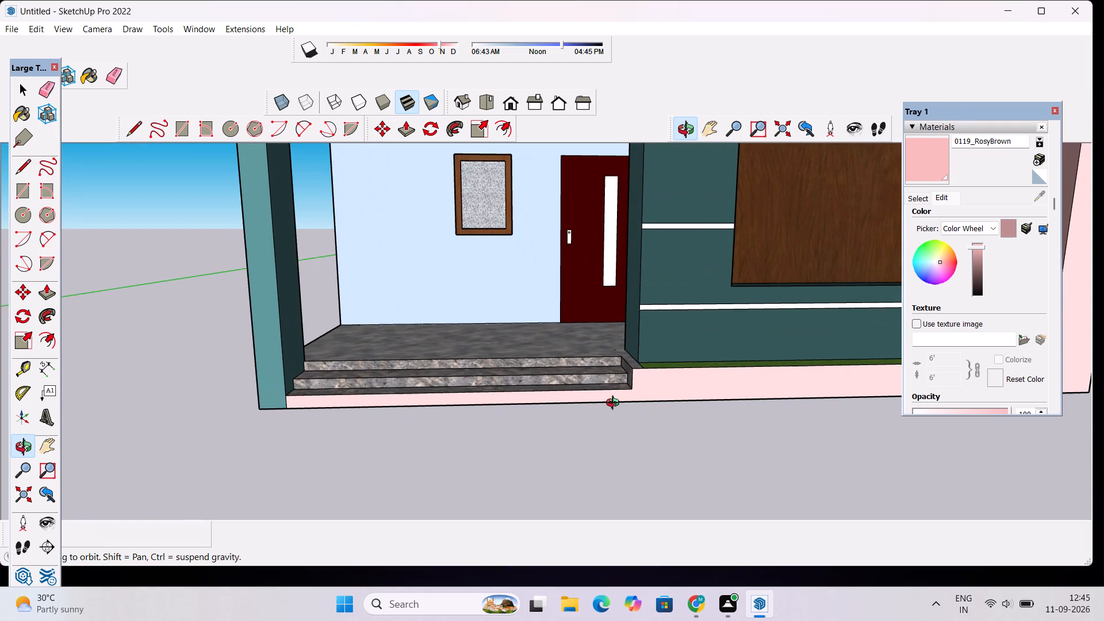
{"action": "key", "text": "ctrl+z"}
{"action": "scroll", "coordinate": [624, 396], "scroll_direction": "down", "scroll_amount": 13}
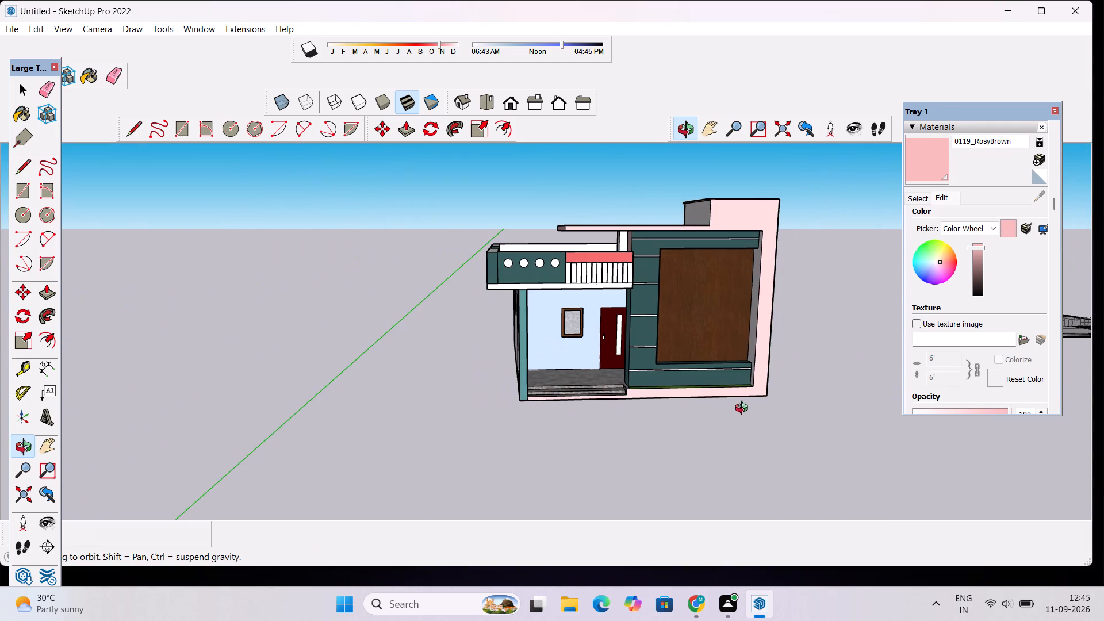
Draw a vertical line about 4 9/16" long down the pink base from the porch steps' bottom corner to the base's lower edge.
{"action": "scroll", "coordinate": [743, 401], "scroll_direction": "up", "scroll_amount": 4}
{"action": "key", "text": "l"}
{"action": "scroll", "coordinate": [586, 416], "scroll_direction": "up", "scroll_amount": 4}
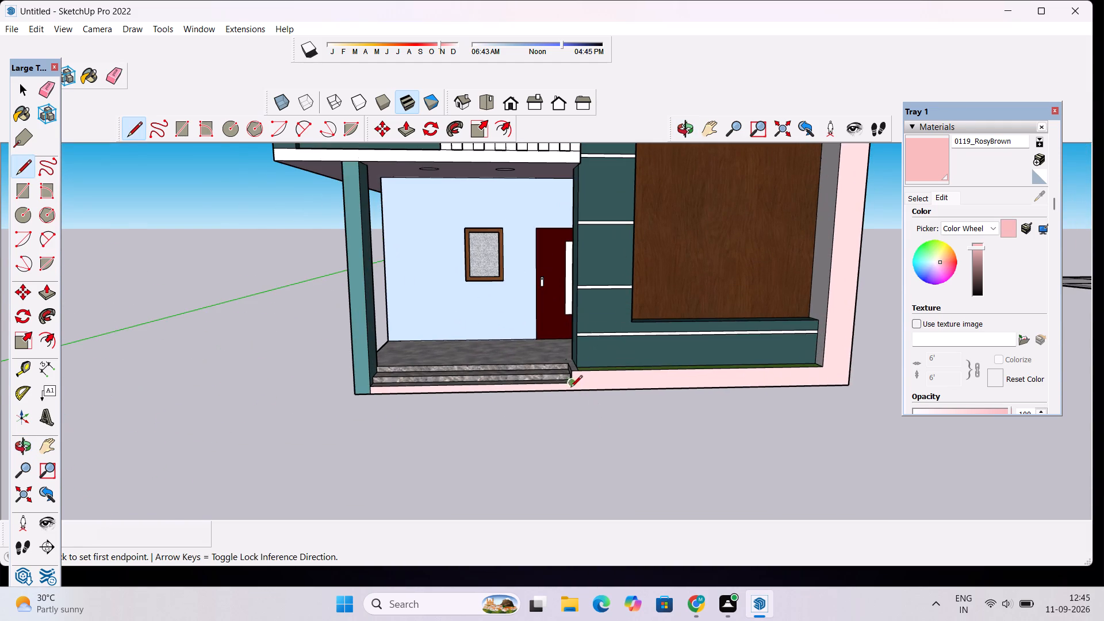
{"action": "scroll", "coordinate": [570, 393], "scroll_direction": "up", "scroll_amount": 11}
{"action": "left_click", "coordinate": [572, 370]}
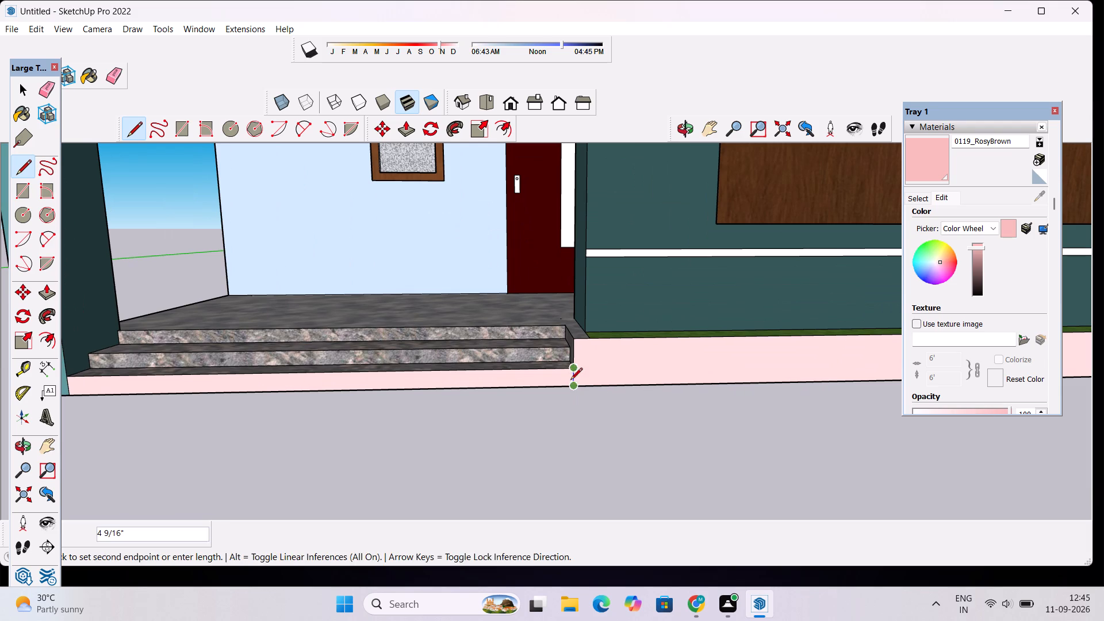
{"action": "left_click", "coordinate": [570, 388]}
{"action": "key", "text": "space"}
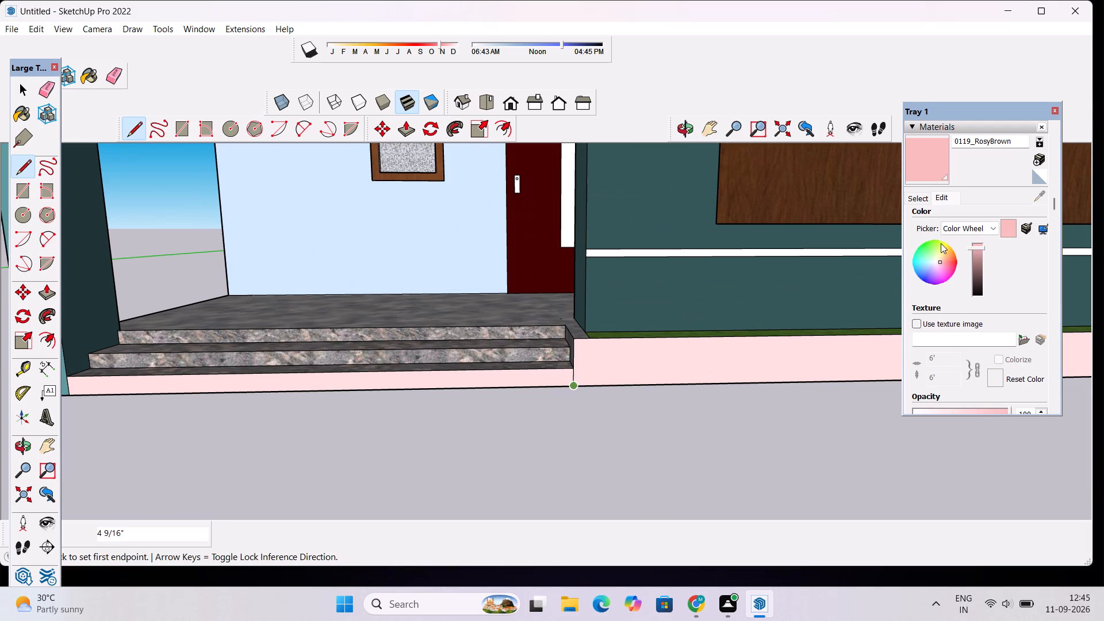
Paint the pink base strip below the porch steps with Stone Marble from the Stone collection.
{"action": "left_click", "coordinate": [923, 200]}
{"action": "left_click", "coordinate": [1025, 219]}
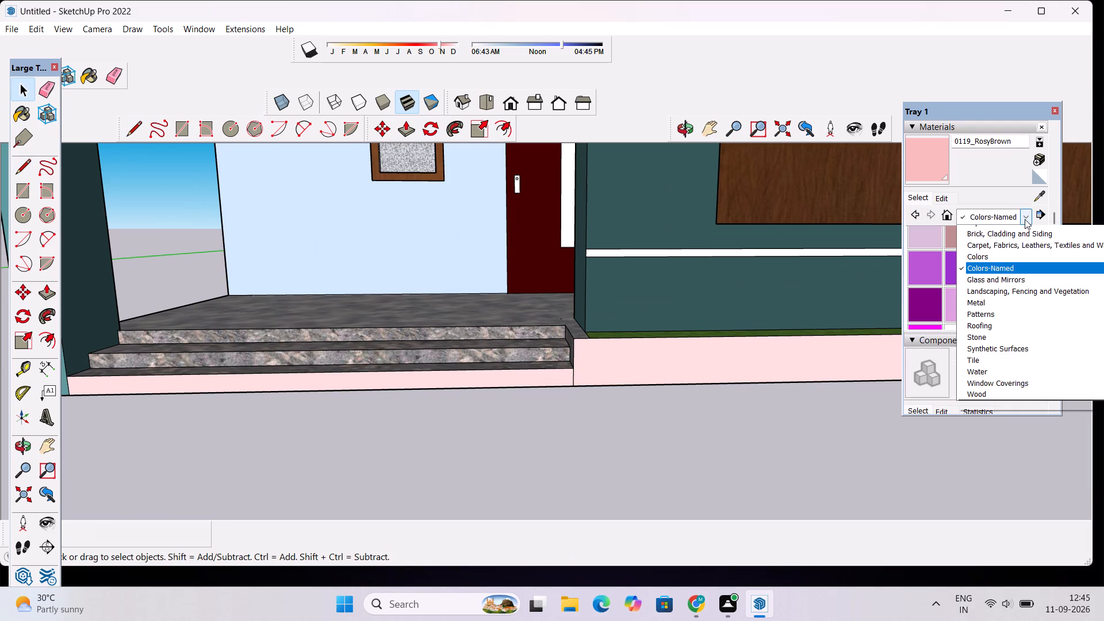
{"action": "scroll", "coordinate": [991, 359], "scroll_direction": "down", "scroll_amount": 2}
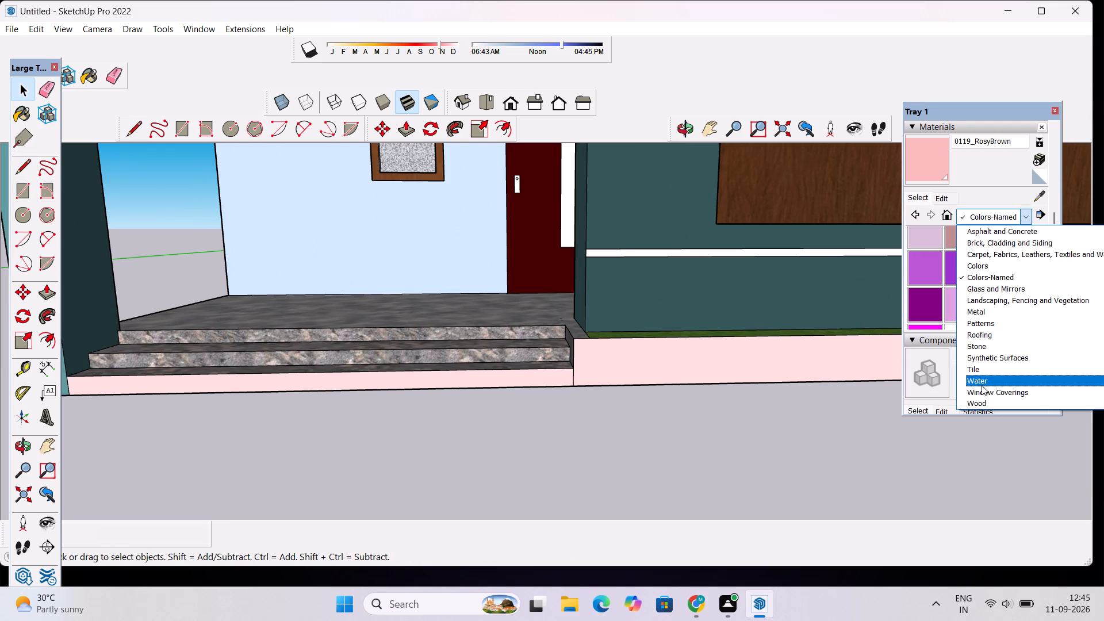
{"action": "left_click", "coordinate": [978, 370]}
{"action": "scroll", "coordinate": [945, 286], "scroll_direction": "down", "scroll_amount": 2}
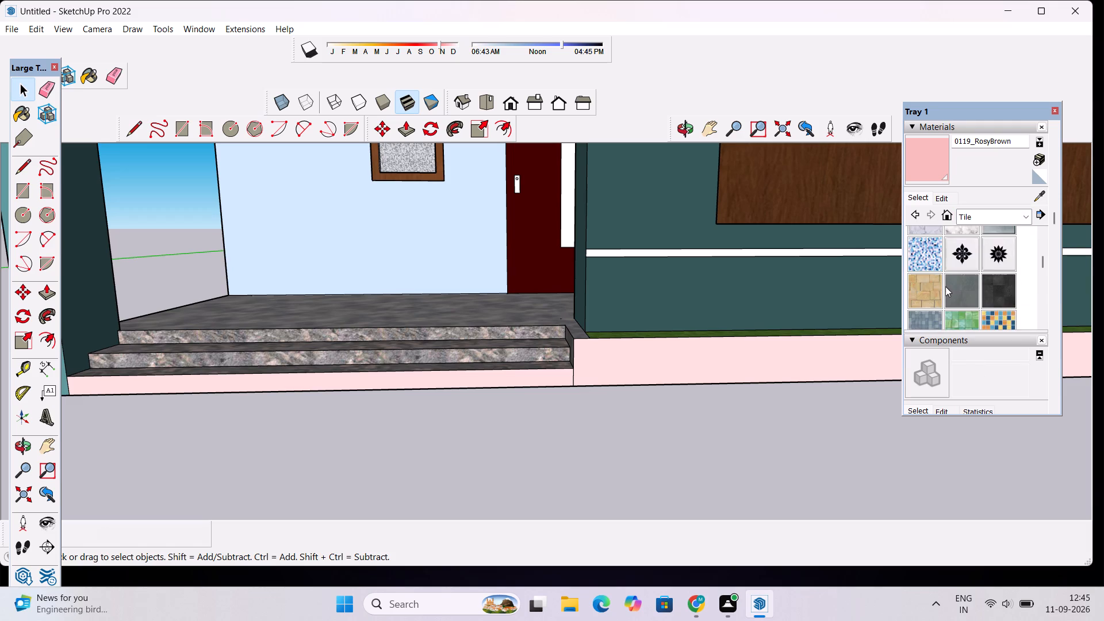
{"action": "scroll", "coordinate": [945, 286], "scroll_direction": "down", "scroll_amount": 6}
{"action": "scroll", "coordinate": [945, 292], "scroll_direction": "up", "scroll_amount": 5}
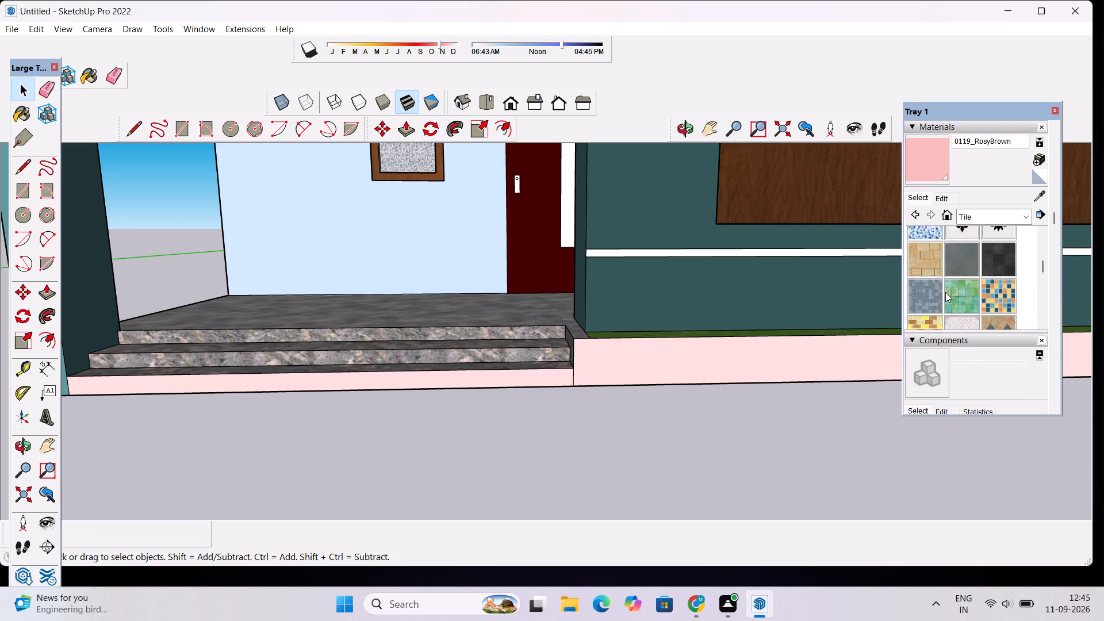
{"action": "scroll", "coordinate": [945, 292], "scroll_direction": "up", "scroll_amount": 4}
{"action": "left_click", "coordinate": [1022, 289]}
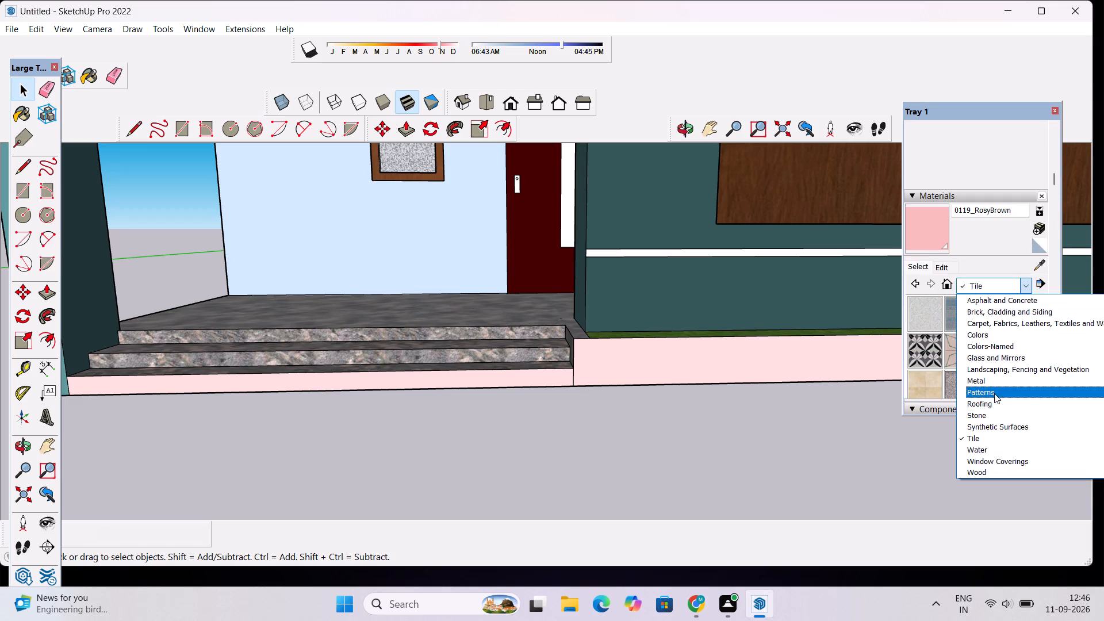
{"action": "left_click", "coordinate": [996, 411]}
{"action": "scroll", "coordinate": [957, 363], "scroll_direction": "down", "scroll_amount": 1}
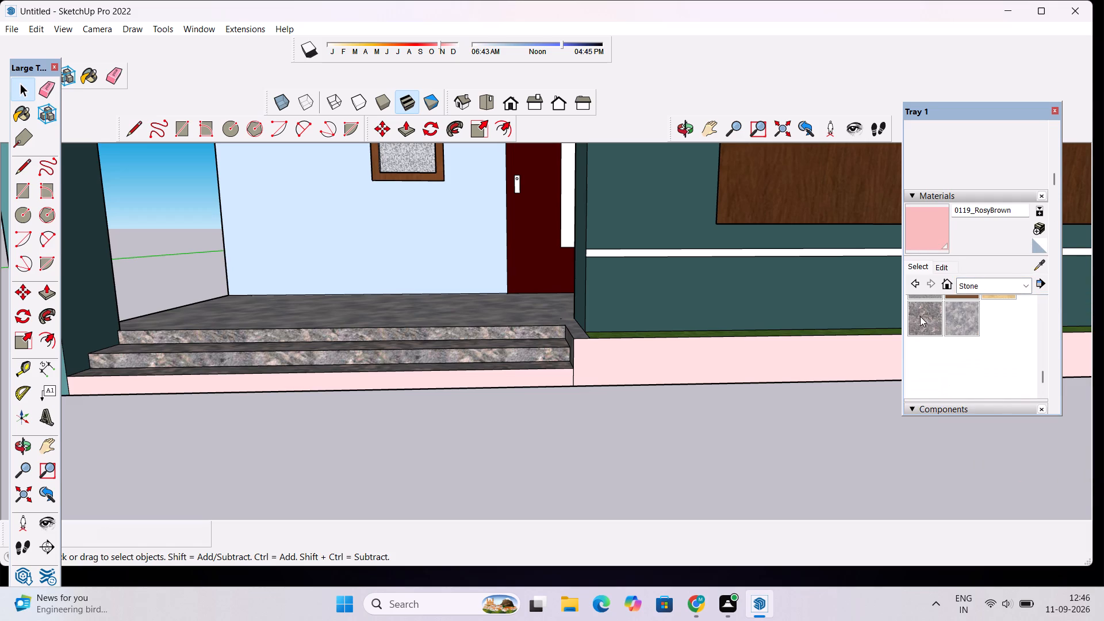
{"action": "left_click", "coordinate": [920, 316]}
{"action": "left_click", "coordinate": [552, 377]}
{"action": "scroll", "coordinate": [557, 381], "scroll_direction": "down", "scroll_amount": 9}
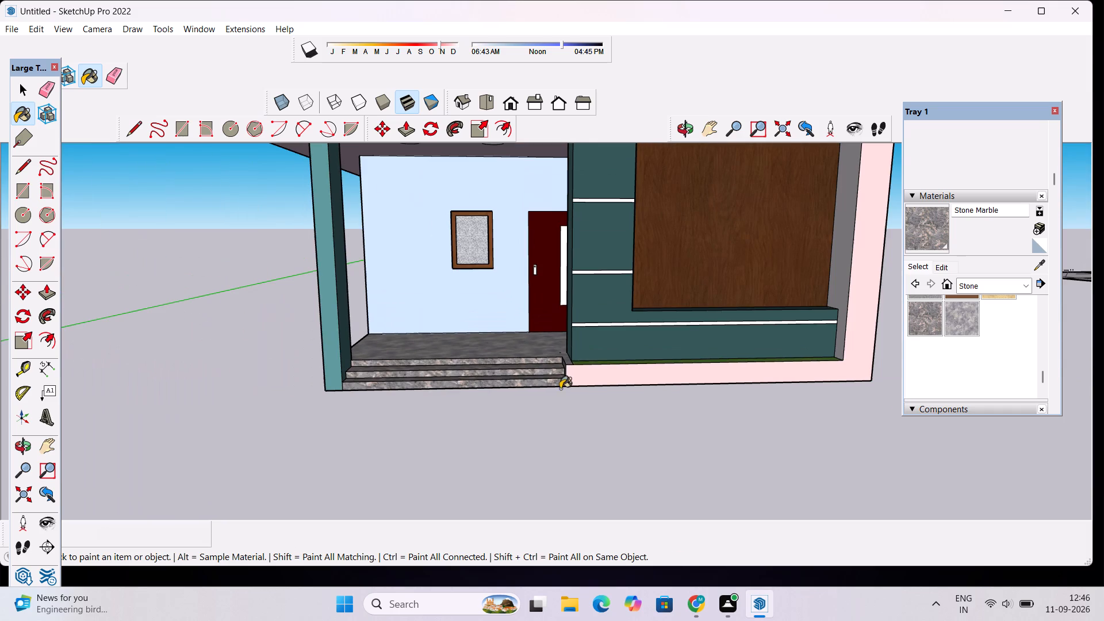
Examine the house's front, roof, parapet and window-side wall for surfaces that still need painting.
{"action": "left_click", "coordinate": [683, 137]}
{"action": "left_click_drag", "start_coordinate": [669, 214], "coordinate": [612, 341]}
{"action": "scroll", "coordinate": [611, 366], "scroll_direction": "down", "scroll_amount": 5}
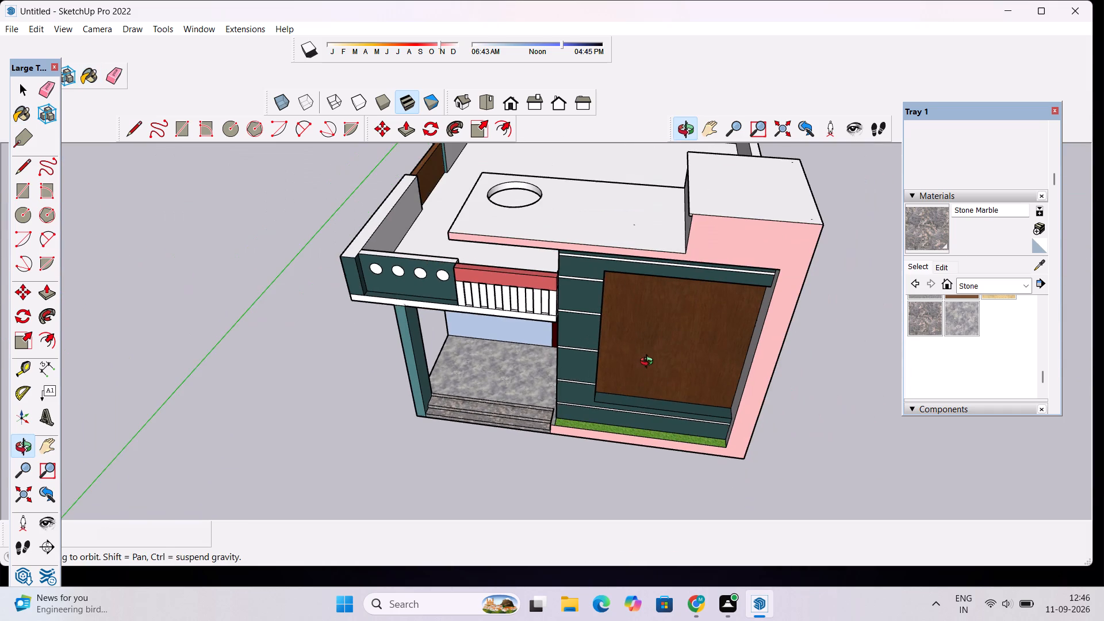
{"action": "left_click_drag", "start_coordinate": [614, 372], "coordinate": [755, 337]}
{"action": "scroll", "coordinate": [754, 280], "scroll_direction": "up", "scroll_amount": 5}
{"action": "left_click_drag", "start_coordinate": [739, 287], "coordinate": [798, 283]}
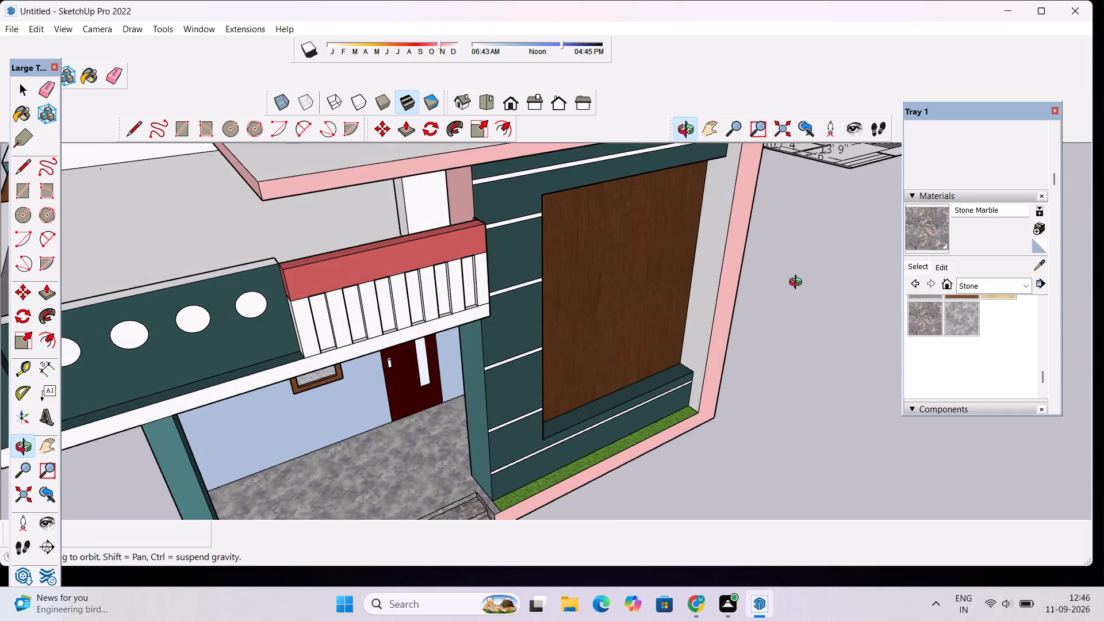
{"action": "scroll", "coordinate": [793, 287], "scroll_direction": "down", "scroll_amount": 6}
{"action": "left_click_drag", "start_coordinate": [803, 331], "coordinate": [720, 338]}
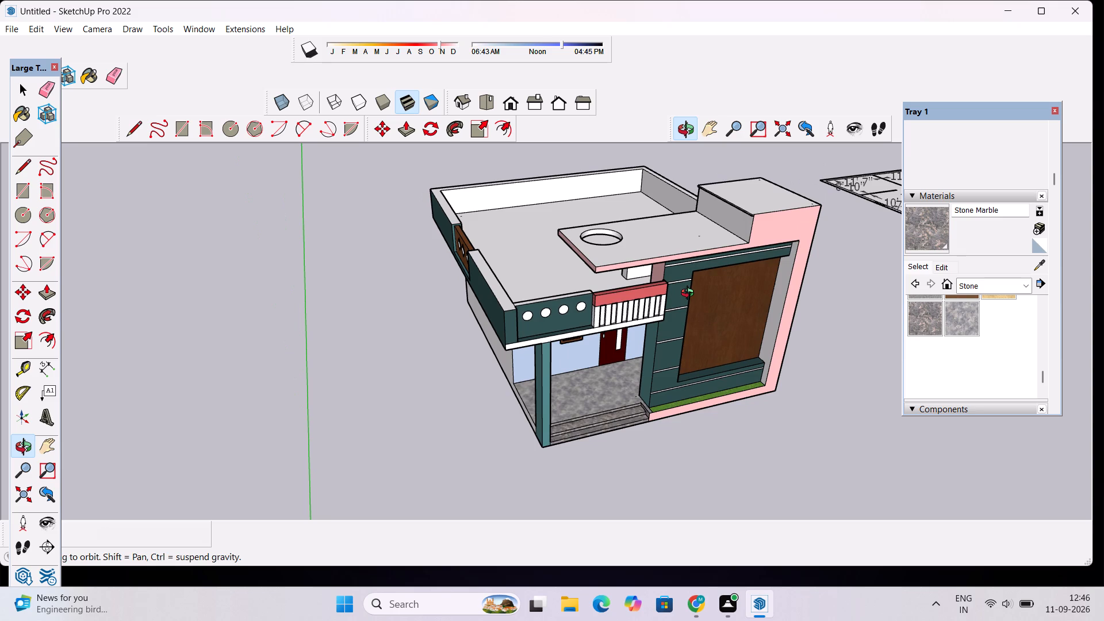
{"action": "scroll", "coordinate": [494, 296], "scroll_direction": "up", "scroll_amount": 4}
{"action": "left_click_drag", "start_coordinate": [463, 319], "coordinate": [768, 431]}
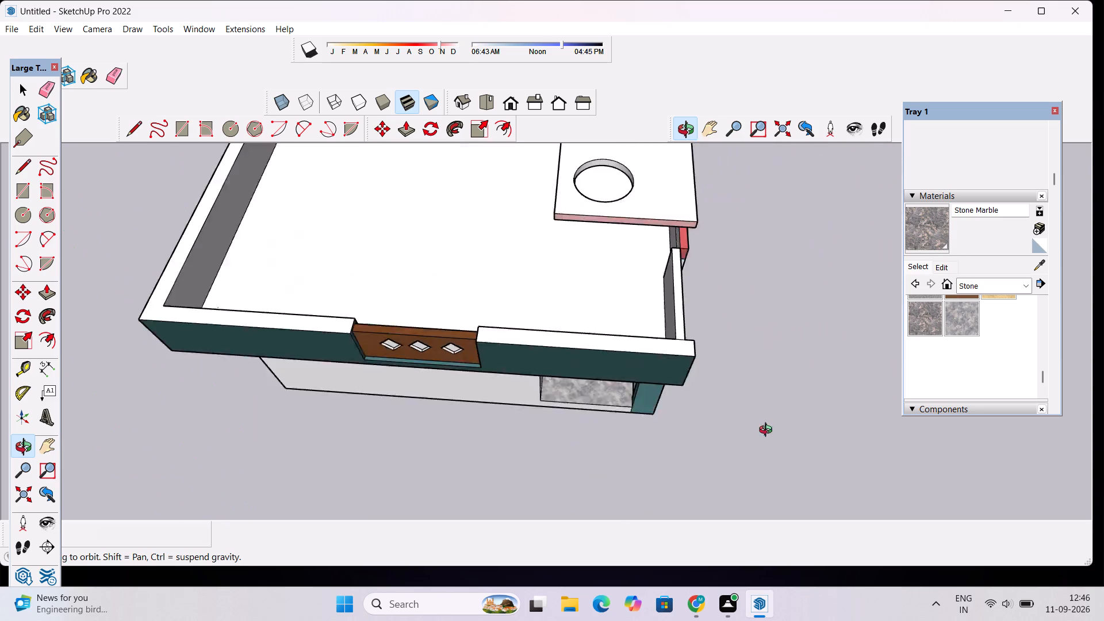
{"action": "left_click_drag", "start_coordinate": [768, 431], "coordinate": [805, 219]}
{"action": "left_click_drag", "start_coordinate": [237, 263], "coordinate": [283, 244]}
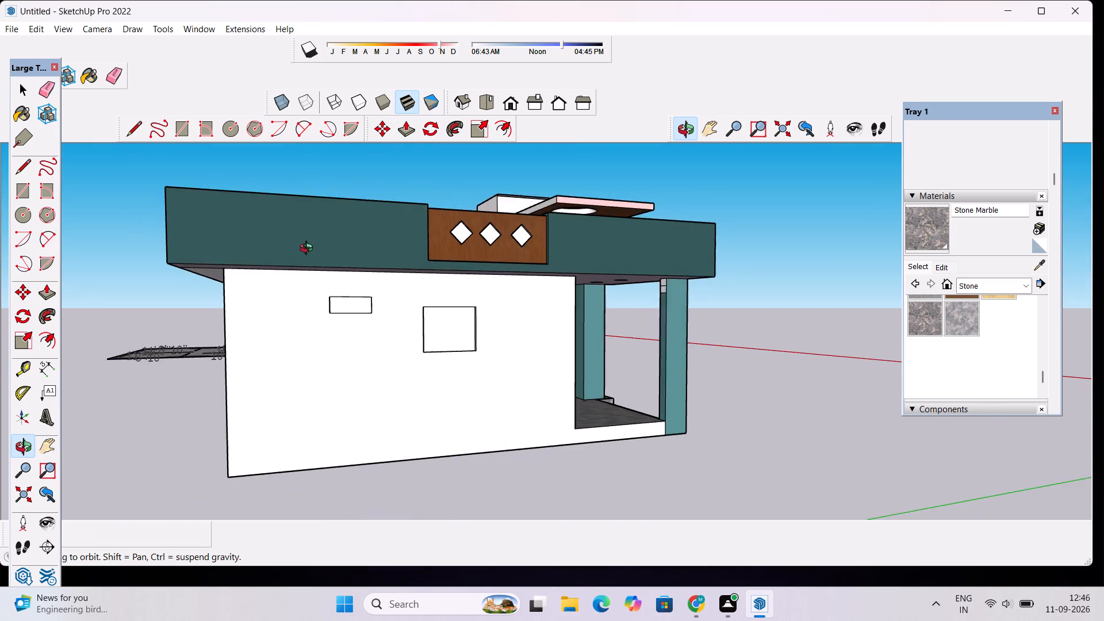
{"action": "scroll", "coordinate": [320, 250], "scroll_direction": "down", "scroll_amount": 5}
{"action": "left_click_drag", "start_coordinate": [538, 319], "coordinate": [152, 335]}
{"action": "scroll", "coordinate": [438, 335], "scroll_direction": "up", "scroll_amount": 8}
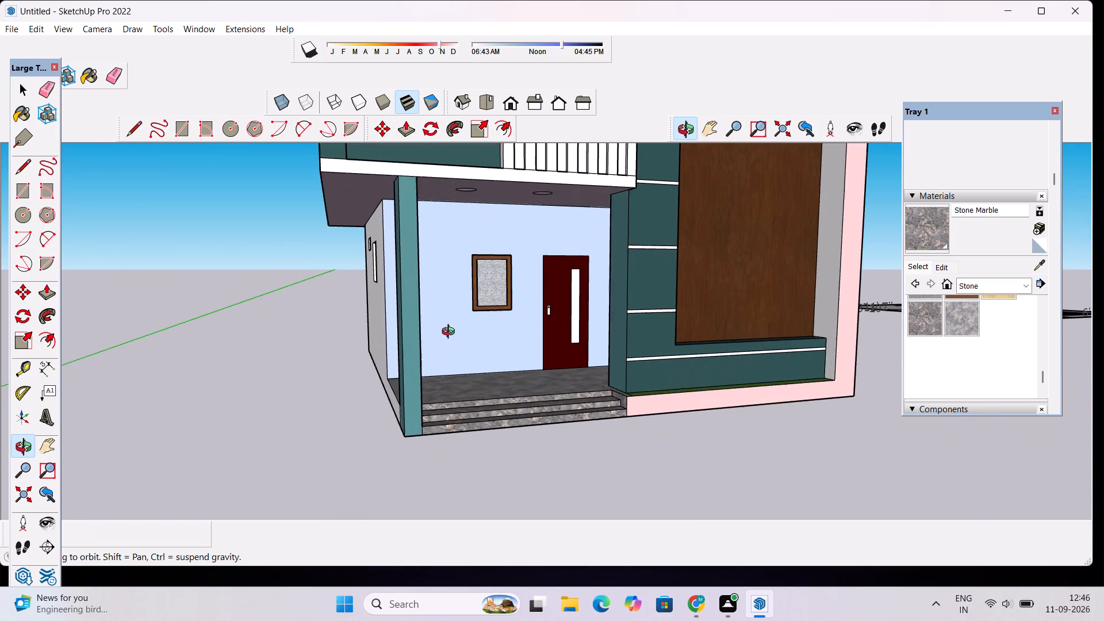
{"action": "left_click_drag", "start_coordinate": [389, 330], "coordinate": [495, 350]}
{"action": "scroll", "coordinate": [638, 336], "scroll_direction": "down", "scroll_amount": 5}
{"action": "left_click_drag", "start_coordinate": [688, 366], "coordinate": [467, 367]}
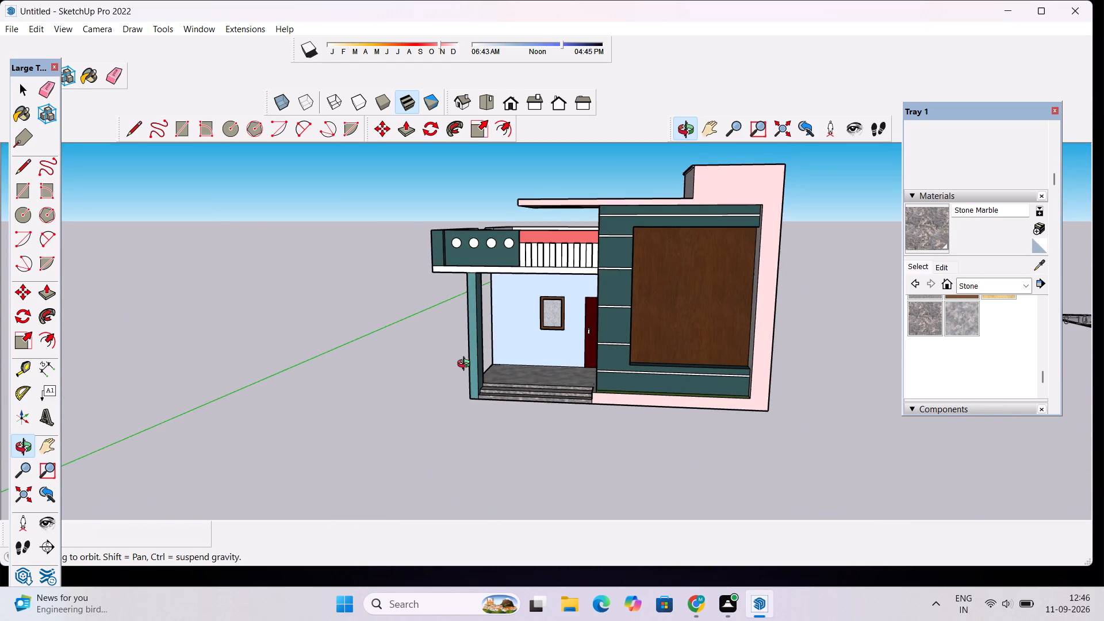
{"action": "scroll", "coordinate": [510, 455], "scroll_direction": "down", "scroll_amount": 5}
{"action": "left_click_drag", "start_coordinate": [595, 408], "coordinate": [619, 335]}
{"action": "scroll", "coordinate": [632, 285], "scroll_direction": "up", "scroll_amount": 4}
{"action": "left_click_drag", "start_coordinate": [628, 281], "coordinate": [628, 301]}
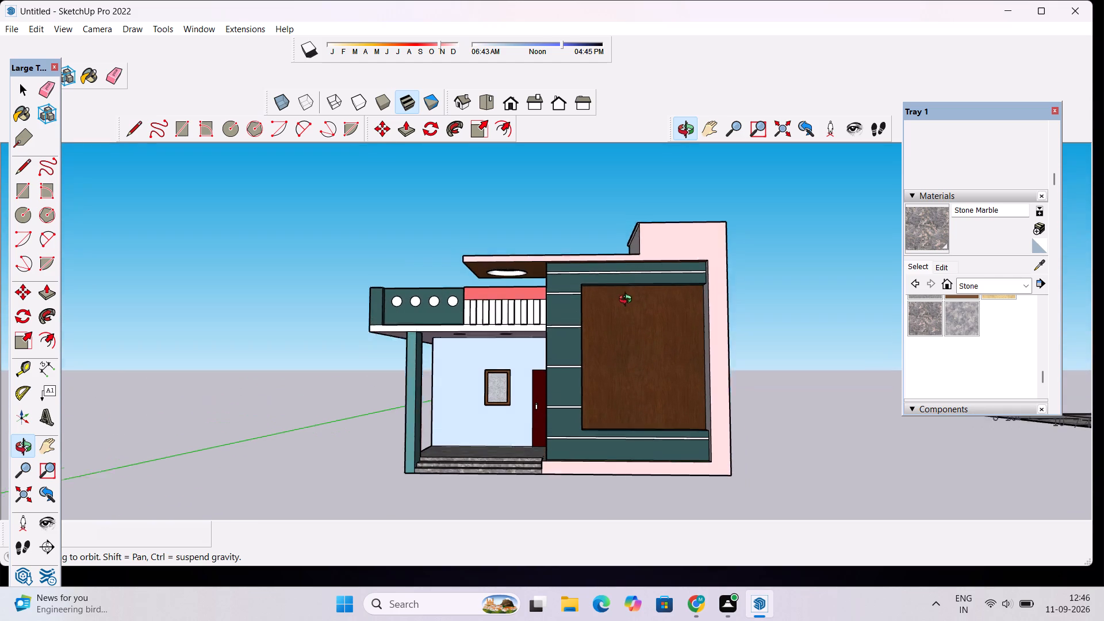
{"action": "left_click_drag", "start_coordinate": [628, 301], "coordinate": [628, 302]}
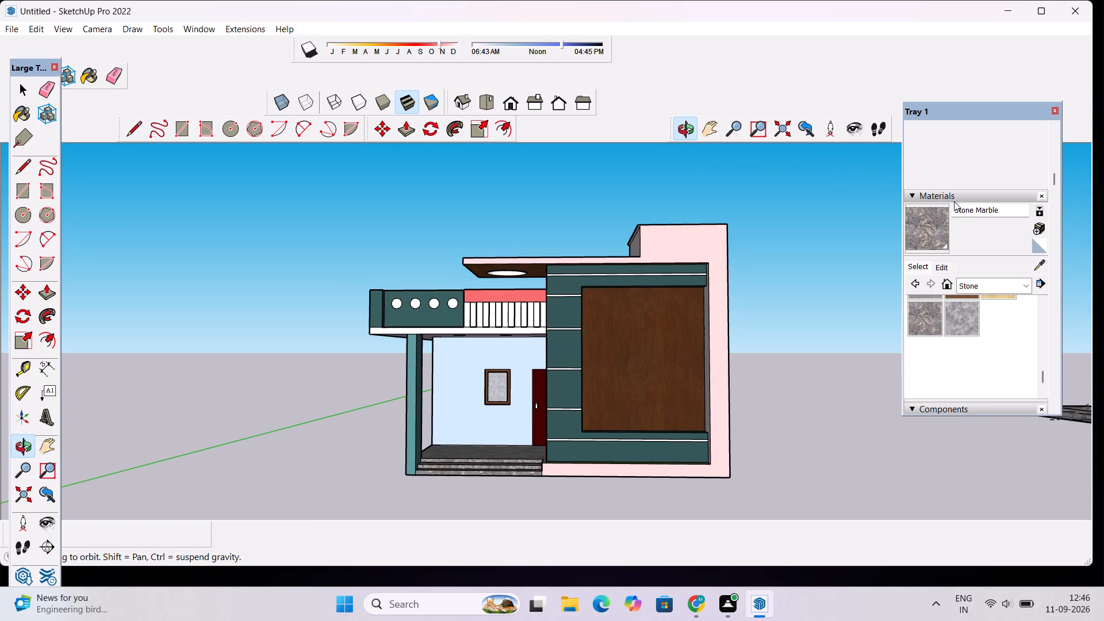
Browse the Colors-Named collection for a colour for the remaining surfaces.
{"action": "left_click", "coordinate": [944, 196]}
{"action": "left_click", "coordinate": [953, 195]}
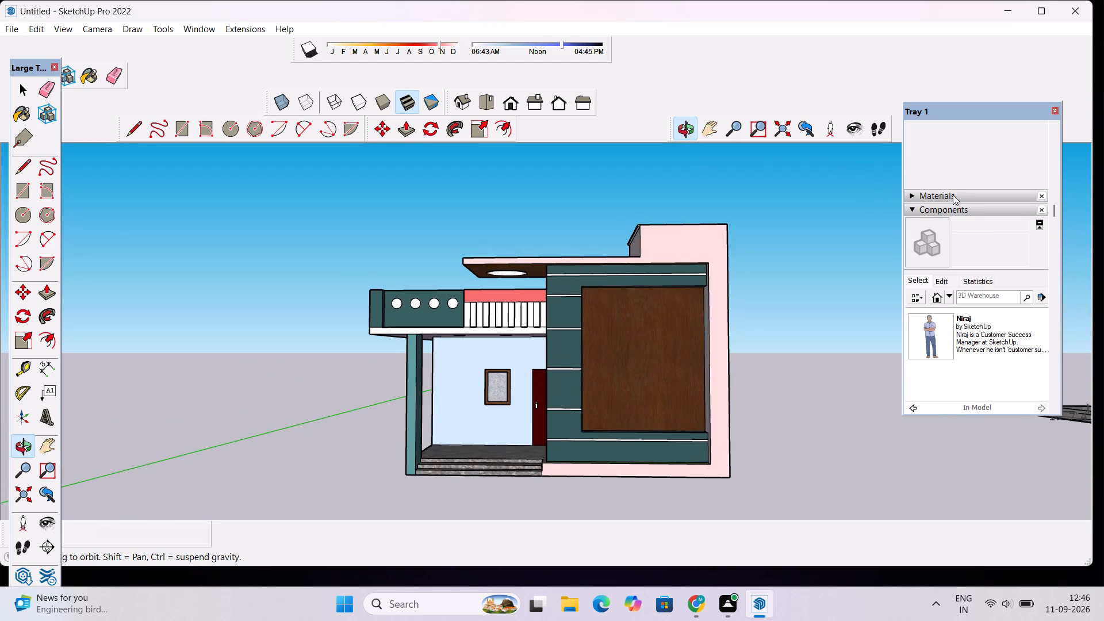
{"action": "scroll", "coordinate": [979, 241], "scroll_direction": "up", "scroll_amount": 4}
{"action": "left_click", "coordinate": [1018, 287]}
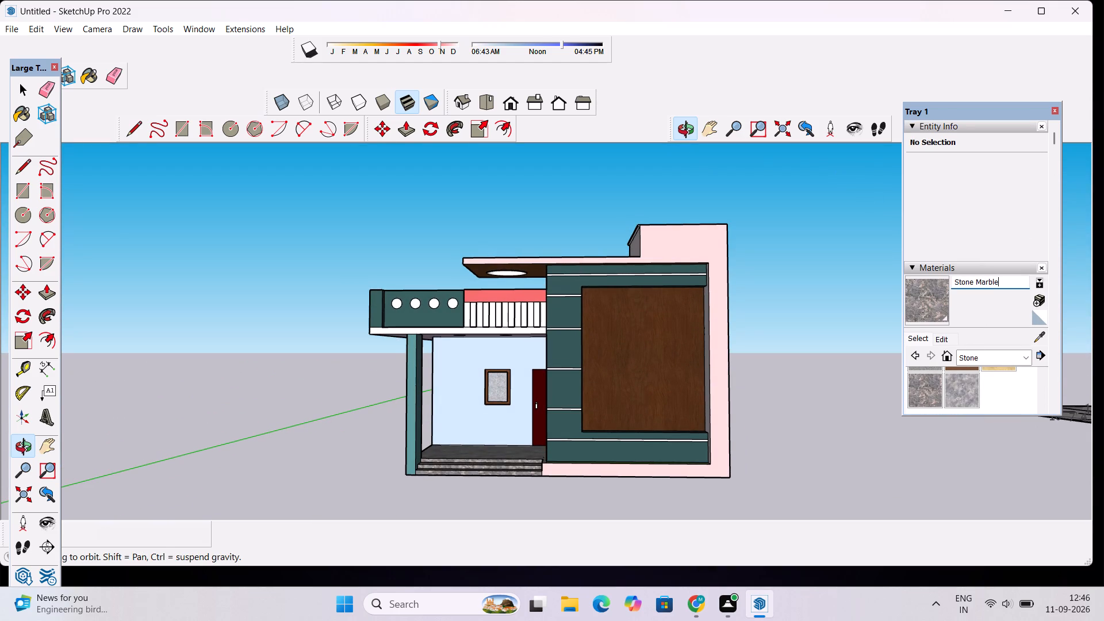
{"action": "scroll", "coordinate": [972, 283], "scroll_direction": "up", "scroll_amount": 6}
{"action": "scroll", "coordinate": [945, 317], "scroll_direction": "down", "scroll_amount": 1}
{"action": "left_click", "coordinate": [1023, 289]}
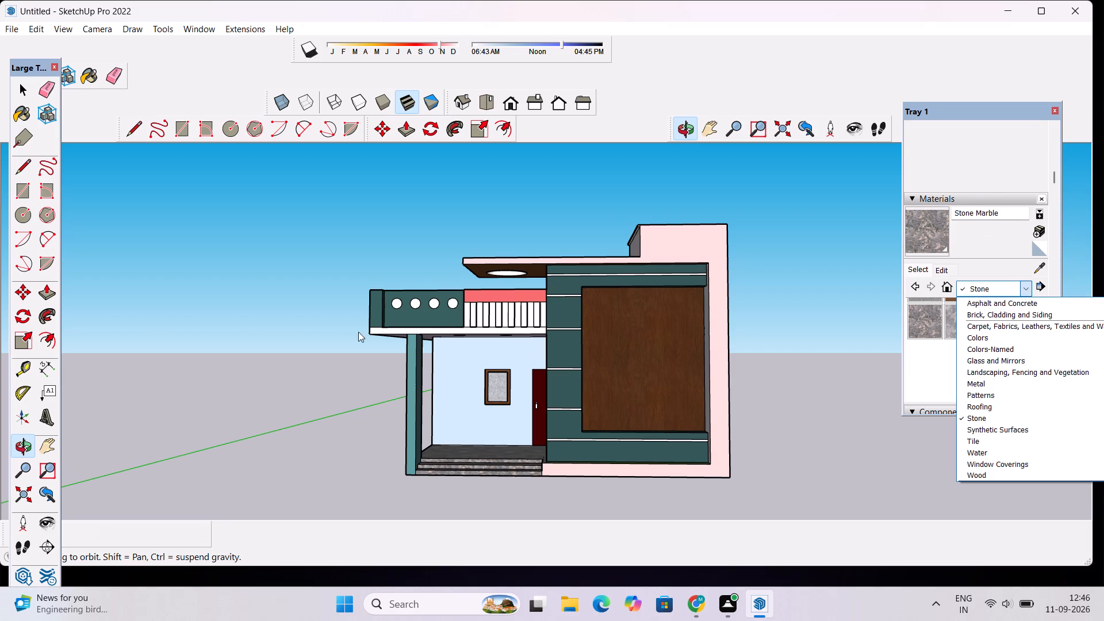
{"action": "left_click", "coordinate": [983, 350]}
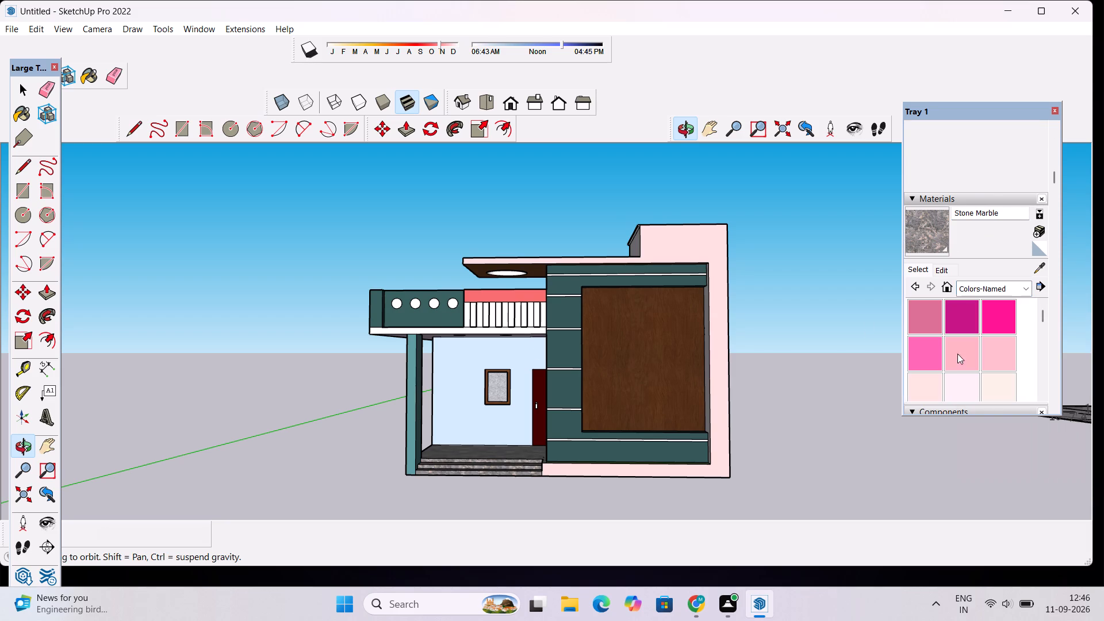
{"action": "scroll", "coordinate": [917, 332], "scroll_direction": "down", "scroll_amount": 1}
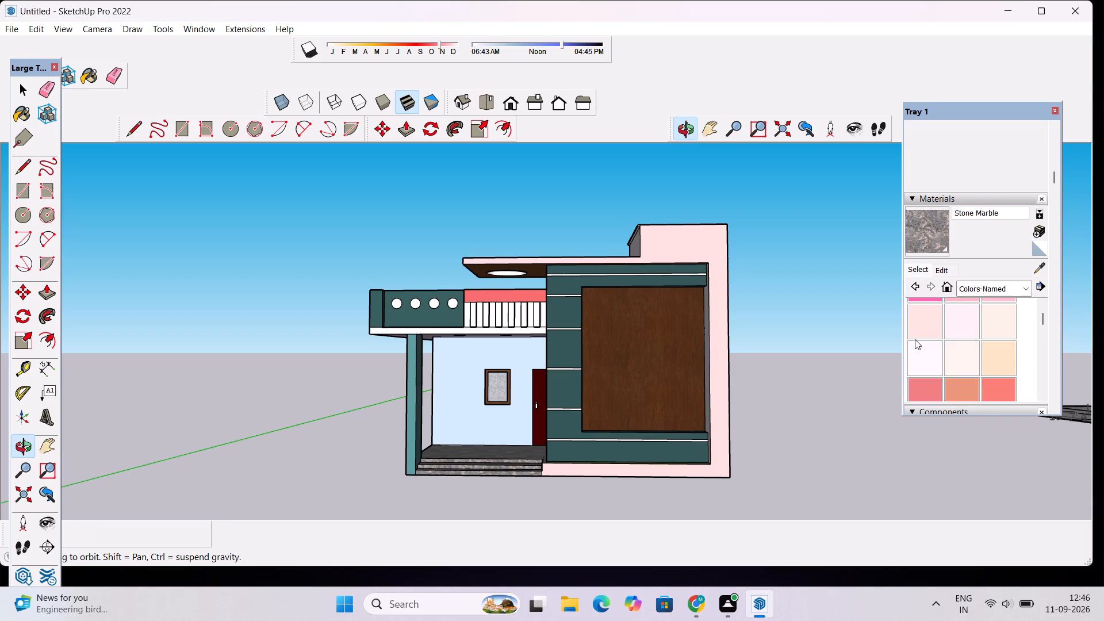
{"action": "scroll", "coordinate": [915, 339], "scroll_direction": "up", "scroll_amount": 1}
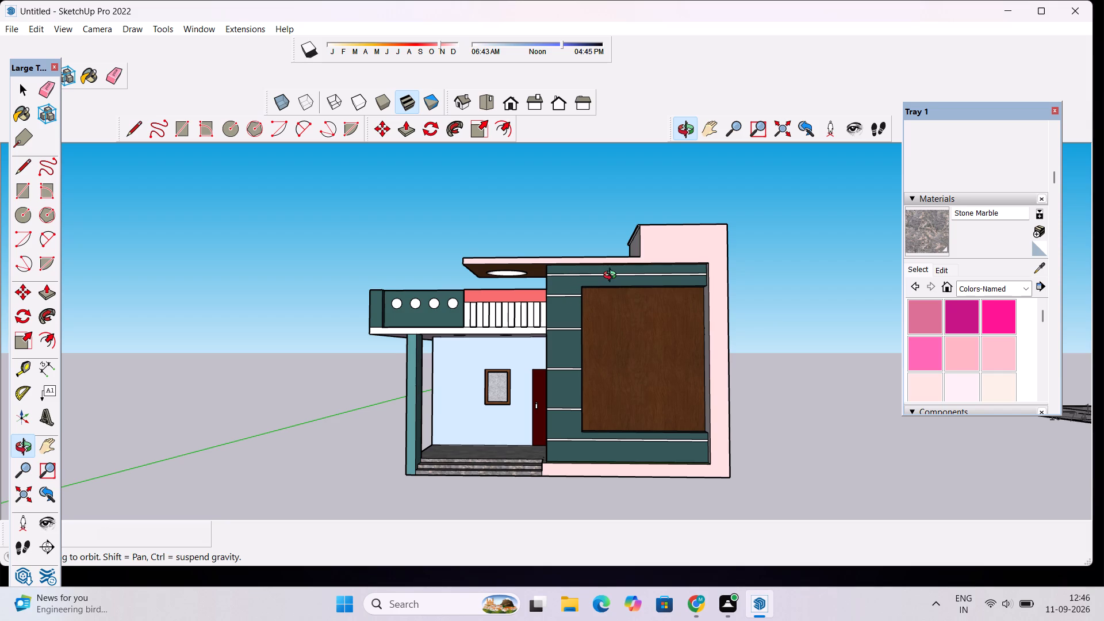
Erase the stray edges around the unpainted patch at the top of the porch's front corner pillar.
{"action": "left_click", "coordinate": [684, 133]}
{"action": "left_click_drag", "start_coordinate": [588, 287], "coordinate": [588, 344]}
{"action": "scroll", "coordinate": [595, 334], "scroll_direction": "down", "scroll_amount": 5}
{"action": "scroll", "coordinate": [557, 389], "scroll_direction": "up", "scroll_amount": 4}
{"action": "left_click_drag", "start_coordinate": [536, 388], "coordinate": [640, 362]}
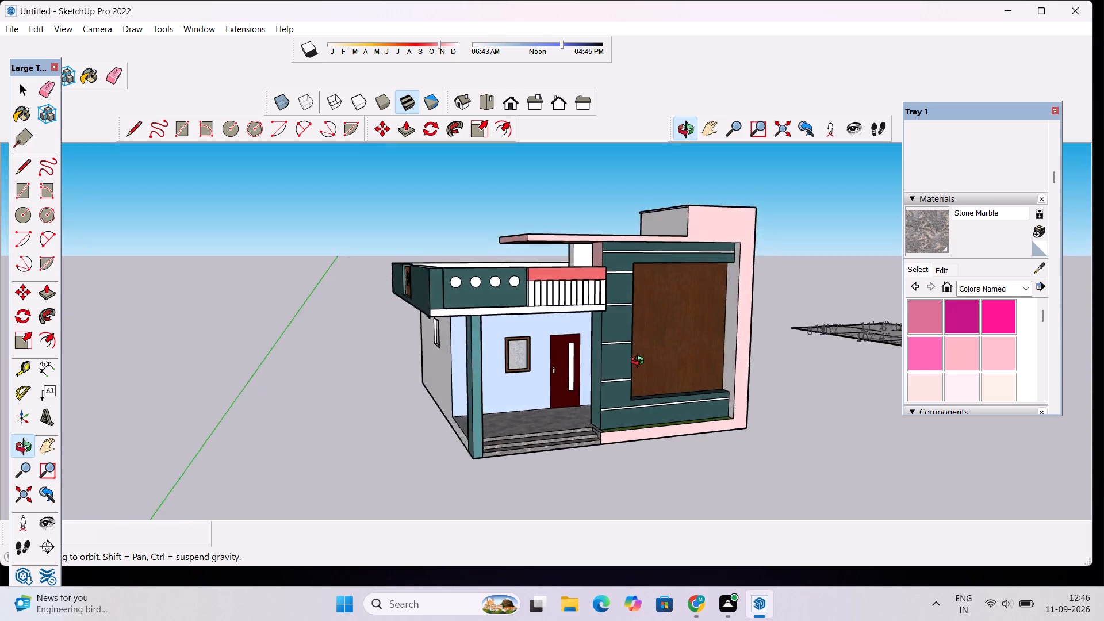
{"action": "left_click_drag", "start_coordinate": [640, 362], "coordinate": [854, 372]}
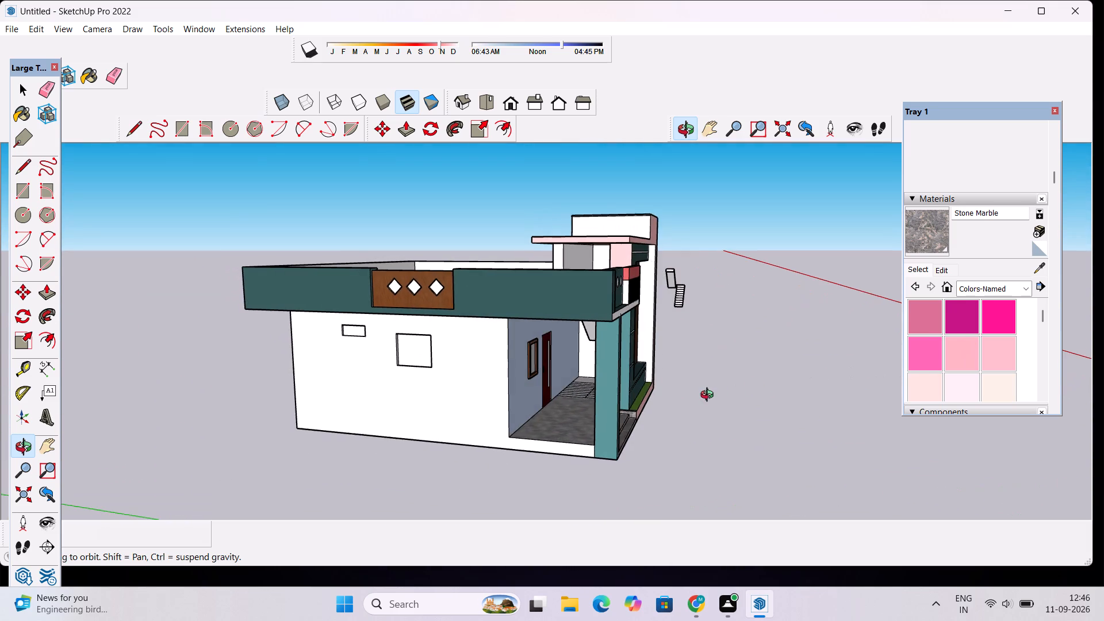
{"action": "left_click_drag", "start_coordinate": [701, 387], "coordinate": [876, 303]}
{"action": "scroll", "coordinate": [699, 296], "scroll_direction": "up", "scroll_amount": 14}
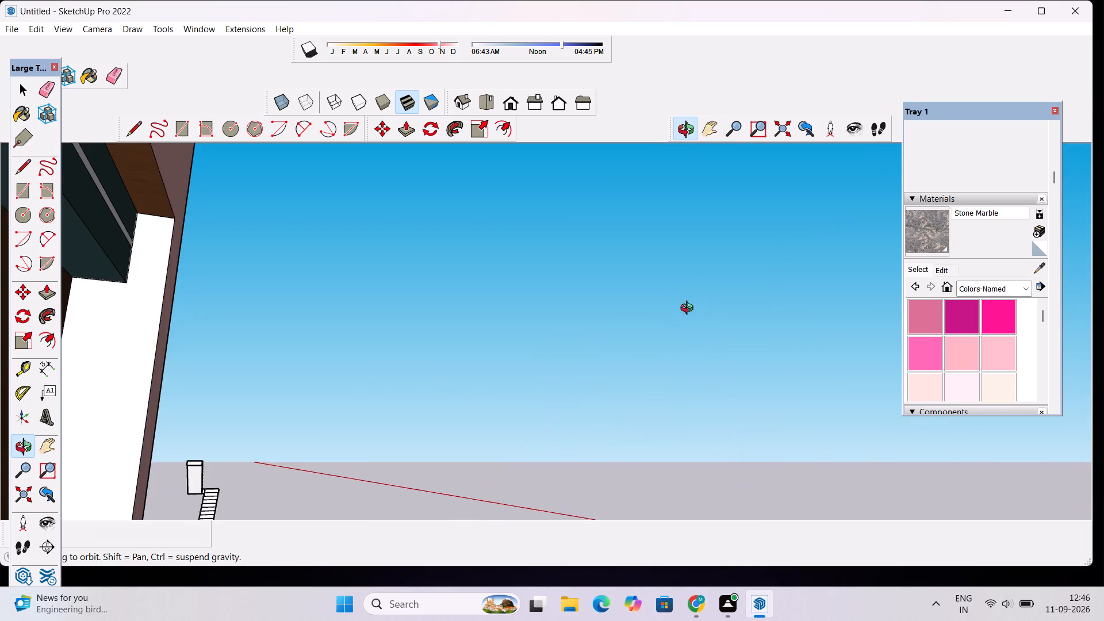
{"action": "scroll", "coordinate": [718, 302], "scroll_direction": "down", "scroll_amount": 7}
{"action": "key", "text": "space"}
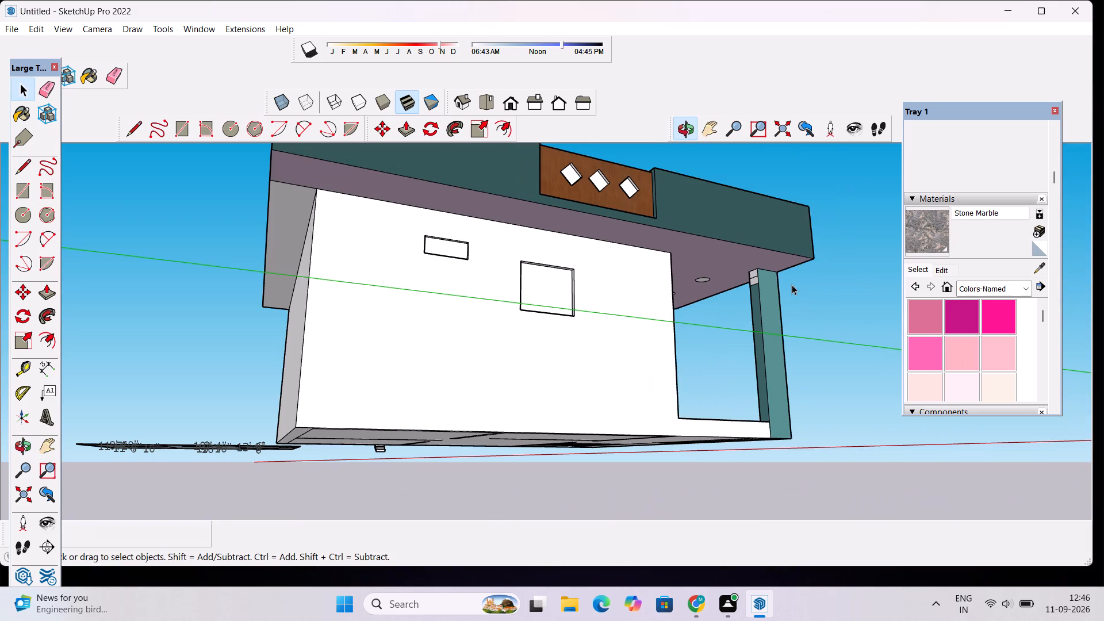
{"action": "scroll", "coordinate": [769, 275], "scroll_direction": "up", "scroll_amount": 3}
{"action": "key", "text": "e"}
{"action": "scroll", "coordinate": [756, 298], "scroll_direction": "up", "scroll_amount": 4}
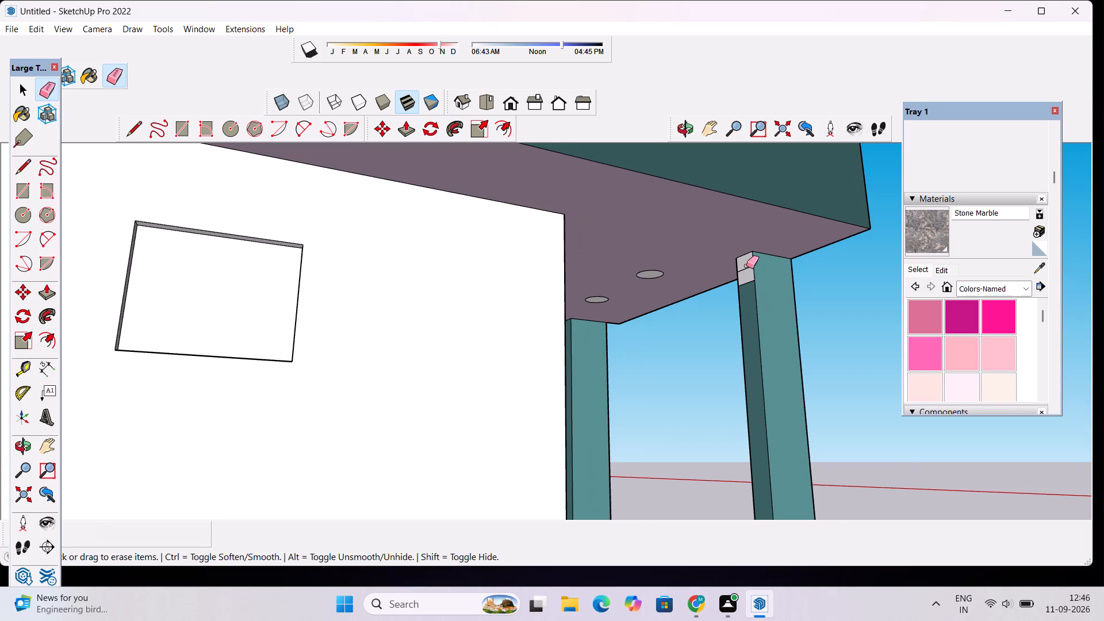
{"action": "left_click", "coordinate": [746, 269]}
{"action": "scroll", "coordinate": [749, 269], "scroll_direction": "down", "scroll_amount": 8}
{"action": "scroll", "coordinate": [808, 262], "scroll_direction": "up", "scroll_amount": 3}
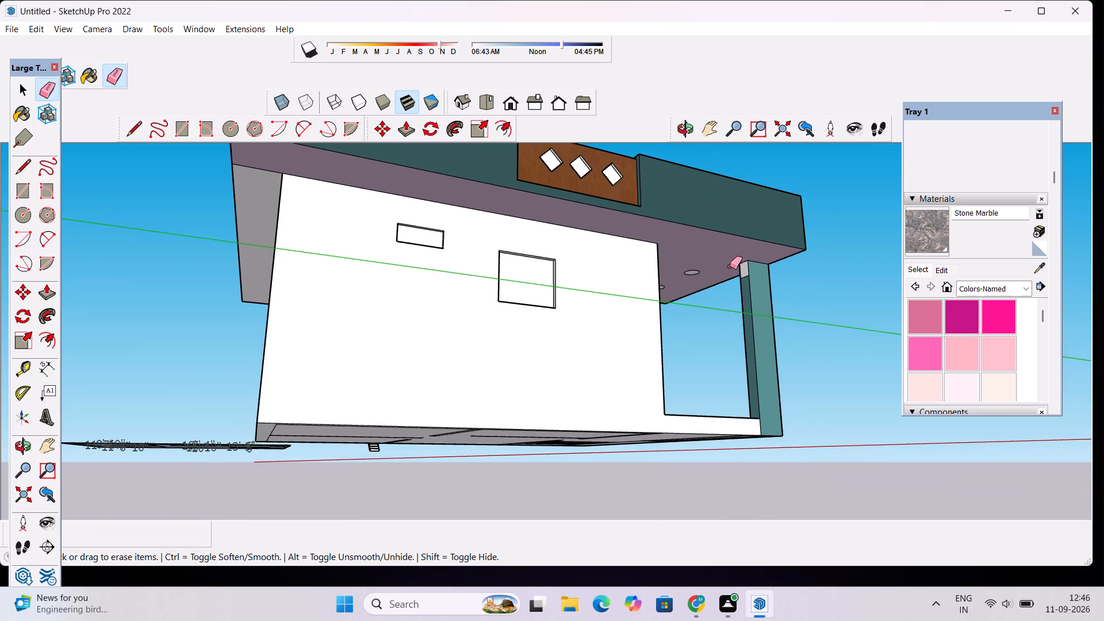
{"action": "scroll", "coordinate": [737, 285], "scroll_direction": "up", "scroll_amount": 20}
{"action": "scroll", "coordinate": [737, 285], "scroll_direction": "up", "scroll_amount": 1}
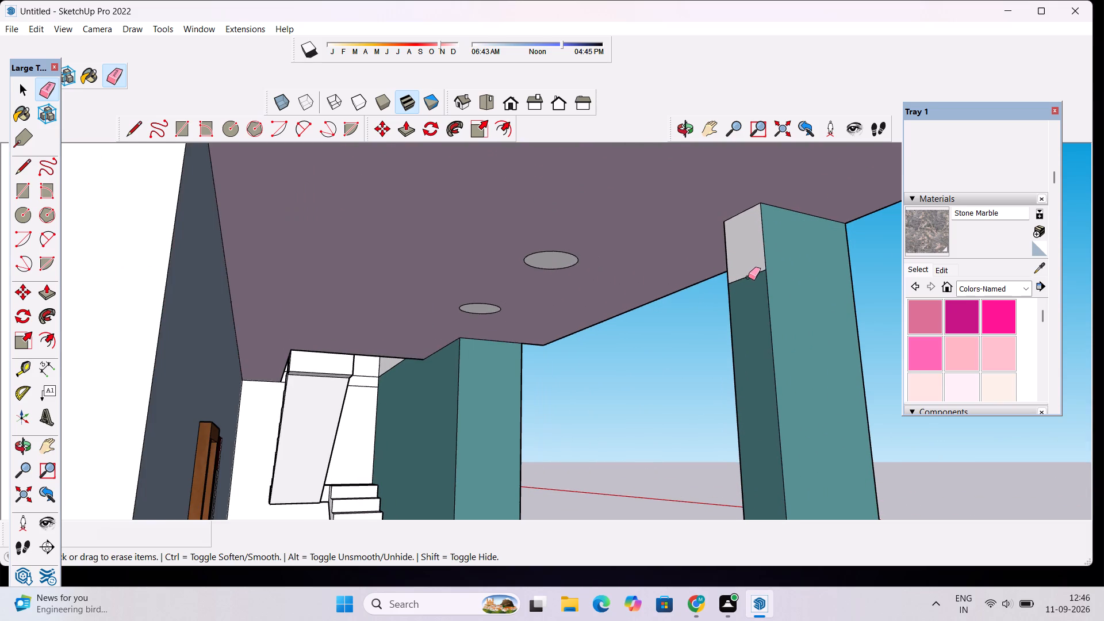
{"action": "left_click", "coordinate": [748, 277]}
{"action": "scroll", "coordinate": [748, 277], "scroll_direction": "down", "scroll_amount": 11}
{"action": "scroll", "coordinate": [745, 285], "scroll_direction": "up", "scroll_amount": 1}
{"action": "scroll", "coordinate": [740, 290], "scroll_direction": "down", "scroll_amount": 6}
{"action": "scroll", "coordinate": [697, 269], "scroll_direction": "up", "scroll_amount": 1}
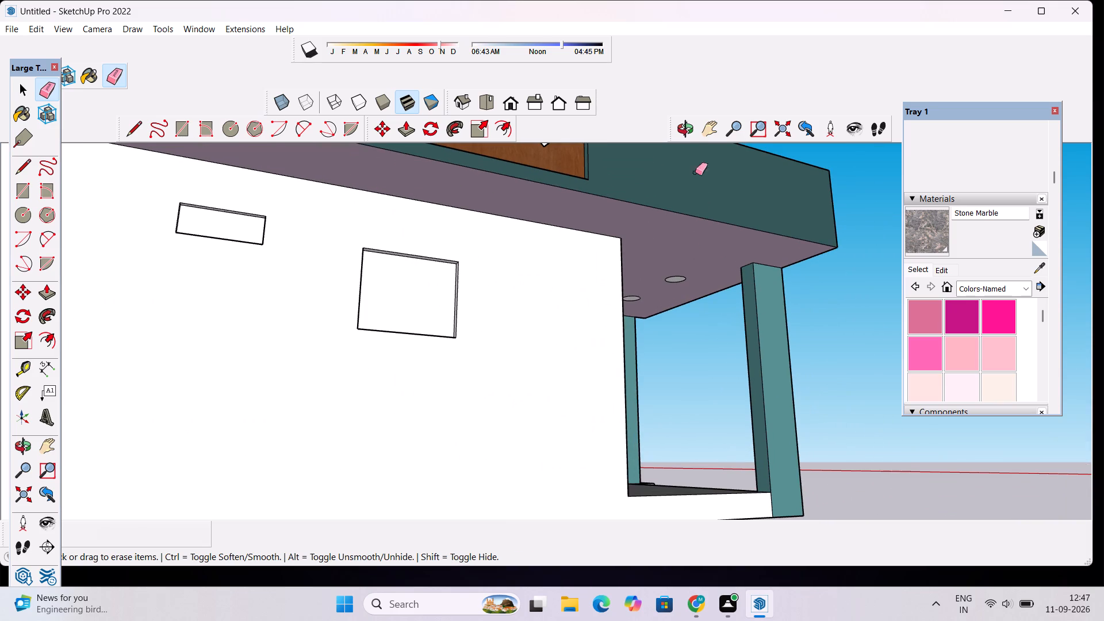
Erase the two stray horizontal lines on the white wall beside the staircase under the porch ceiling.
{"action": "left_click", "coordinate": [685, 131]}
{"action": "left_click_drag", "start_coordinate": [771, 293], "coordinate": [373, 236]}
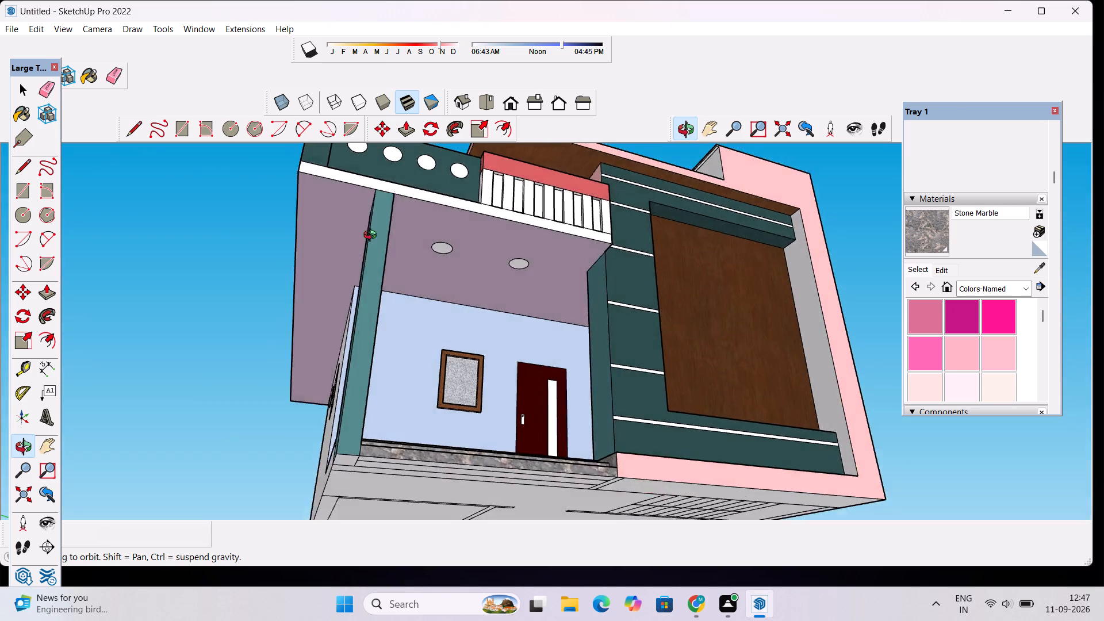
{"action": "left_click_drag", "start_coordinate": [373, 236], "coordinate": [688, 297]}
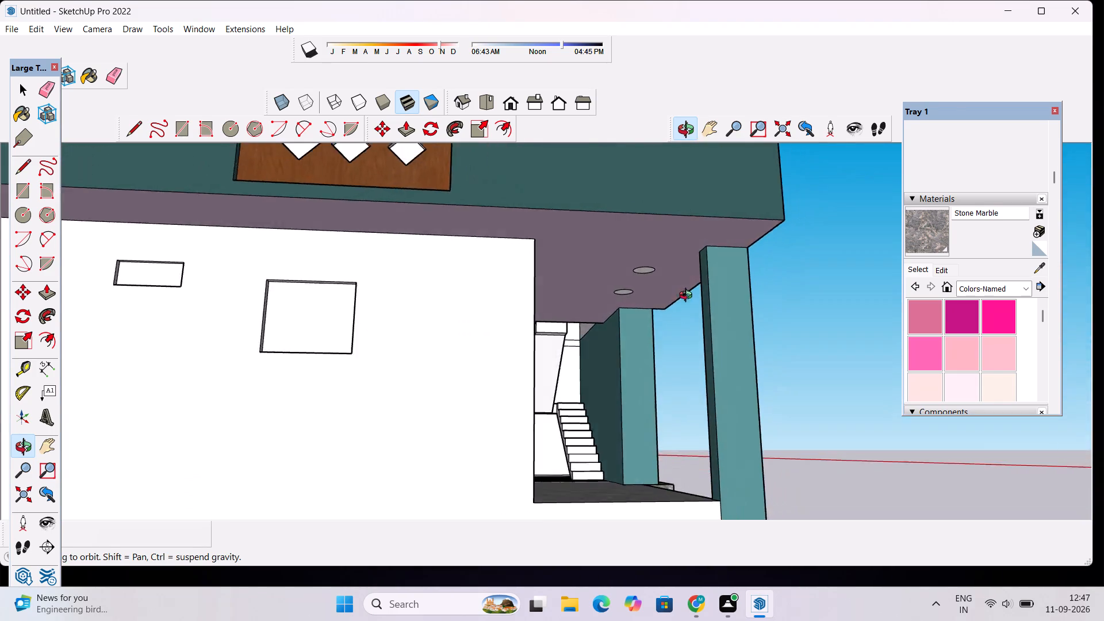
{"action": "left_click_drag", "start_coordinate": [688, 297], "coordinate": [615, 332]}
{"action": "left_click_drag", "start_coordinate": [615, 332], "coordinate": [627, 310]}
{"action": "scroll", "coordinate": [615, 344], "scroll_direction": "up", "scroll_amount": 9}
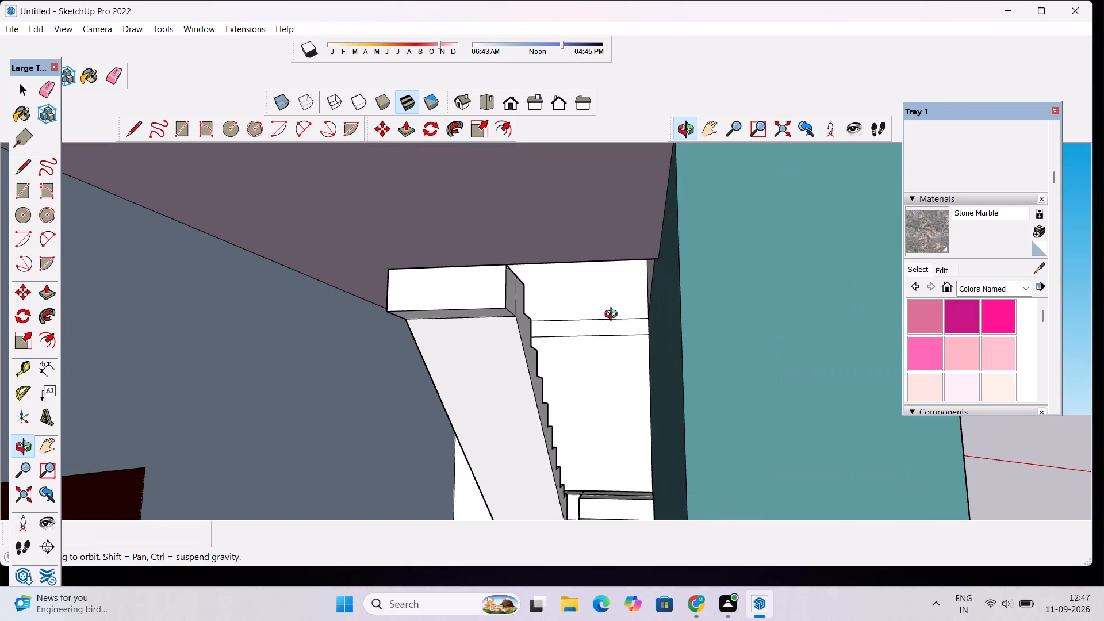
{"action": "key", "text": "e"}
{"action": "left_click_drag", "start_coordinate": [613, 304], "coordinate": [616, 323]}
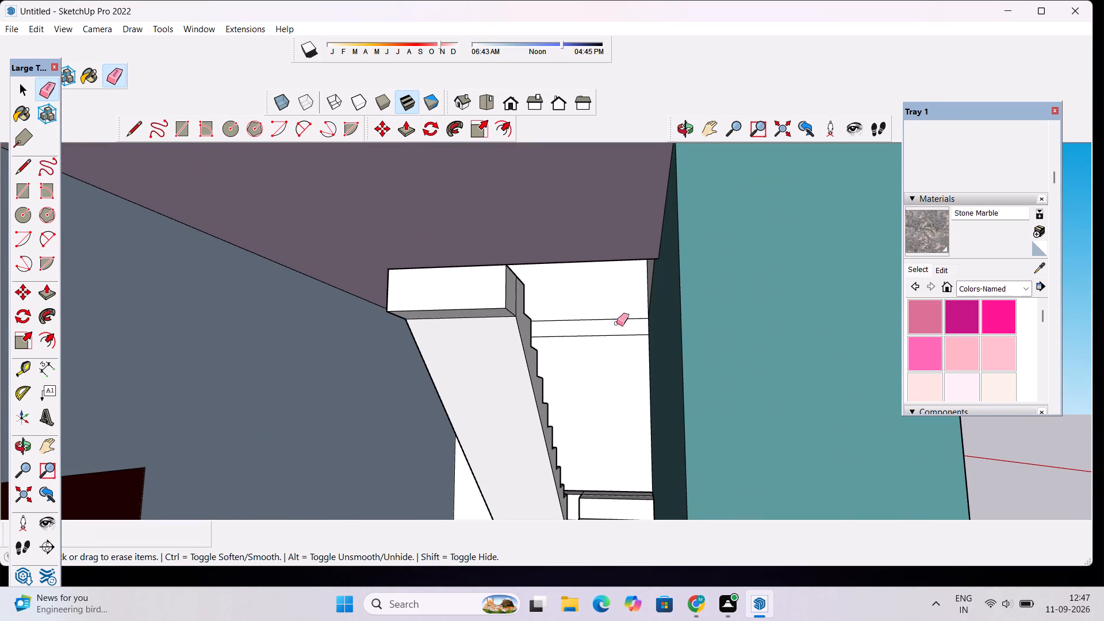
{"action": "left_click_drag", "start_coordinate": [616, 323], "coordinate": [618, 340]}
{"action": "scroll", "coordinate": [510, 293], "scroll_direction": "up", "scroll_amount": 10}
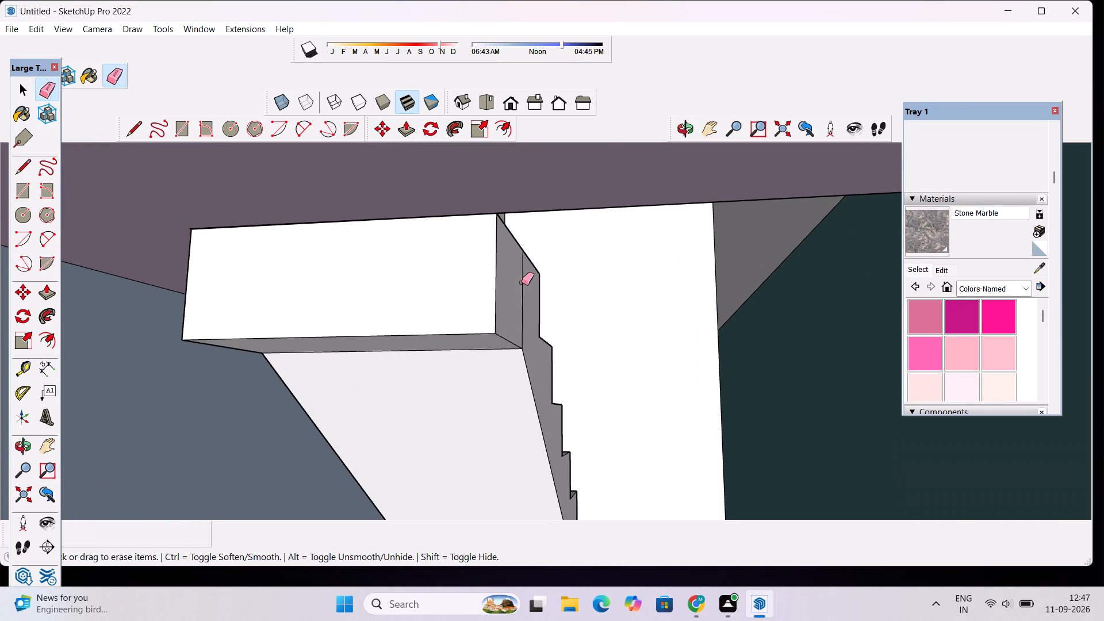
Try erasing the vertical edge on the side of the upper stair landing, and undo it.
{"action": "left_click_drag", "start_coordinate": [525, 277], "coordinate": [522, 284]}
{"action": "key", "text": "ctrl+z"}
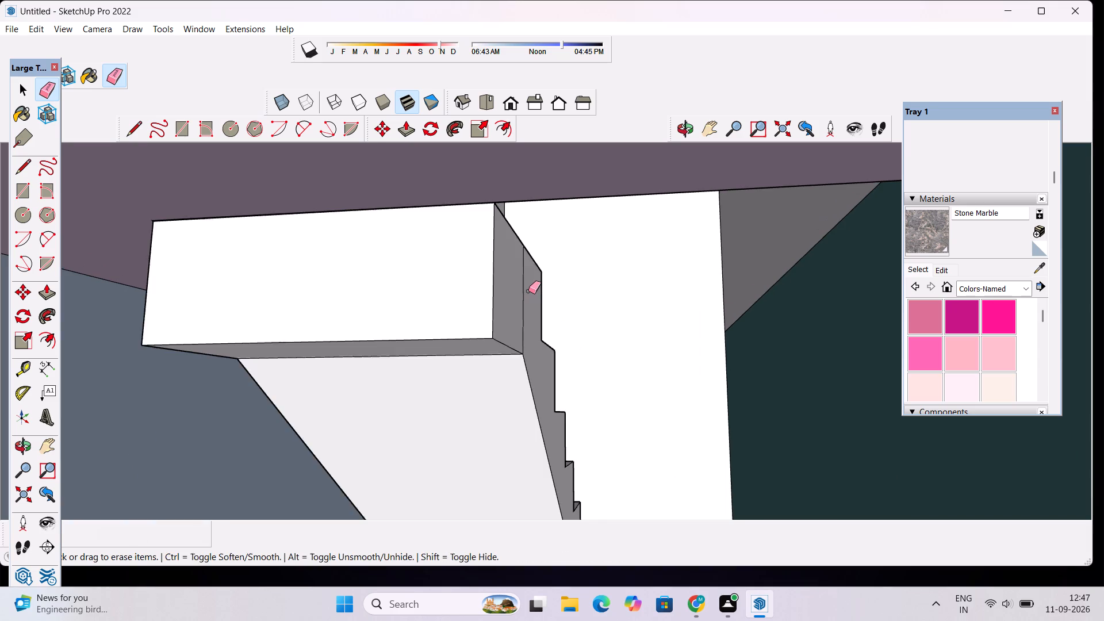
Paint the roof canopy's top and the raised roof block's inner side and top with 0006_Pink from Colors-Named.
{"action": "scroll", "coordinate": [530, 282], "scroll_direction": "down", "scroll_amount": 12}
{"action": "scroll", "coordinate": [527, 282], "scroll_direction": "up", "scroll_amount": 1}
{"action": "scroll", "coordinate": [523, 291], "scroll_direction": "down", "scroll_amount": 10}
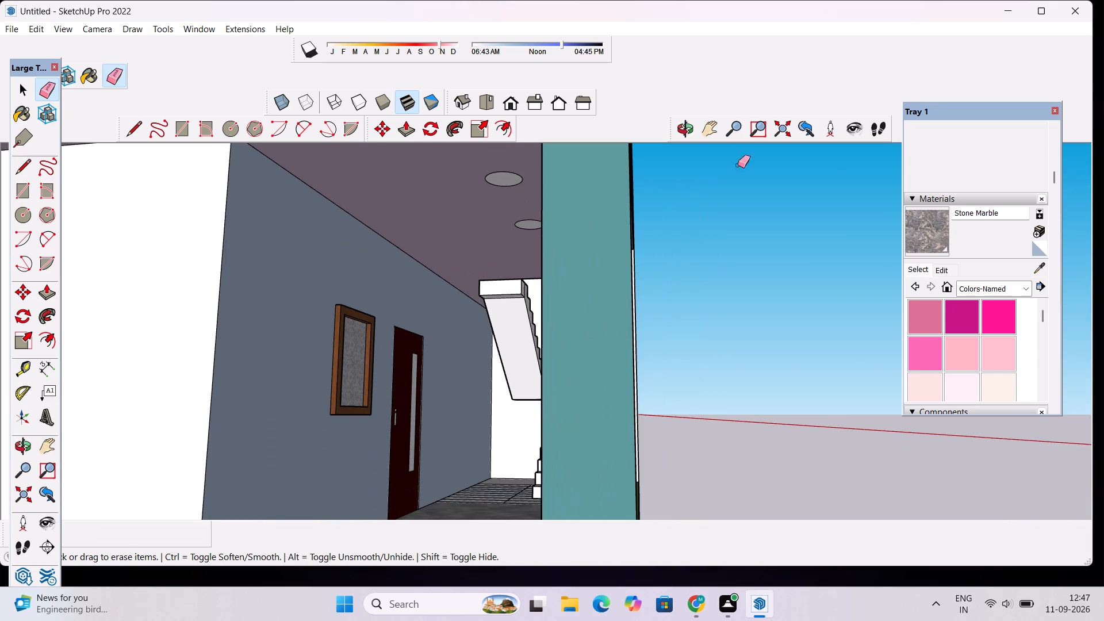
{"action": "left_click", "coordinate": [683, 125]}
{"action": "left_click_drag", "start_coordinate": [710, 196], "coordinate": [568, 224]}
{"action": "scroll", "coordinate": [566, 224], "scroll_direction": "down", "scroll_amount": 6}
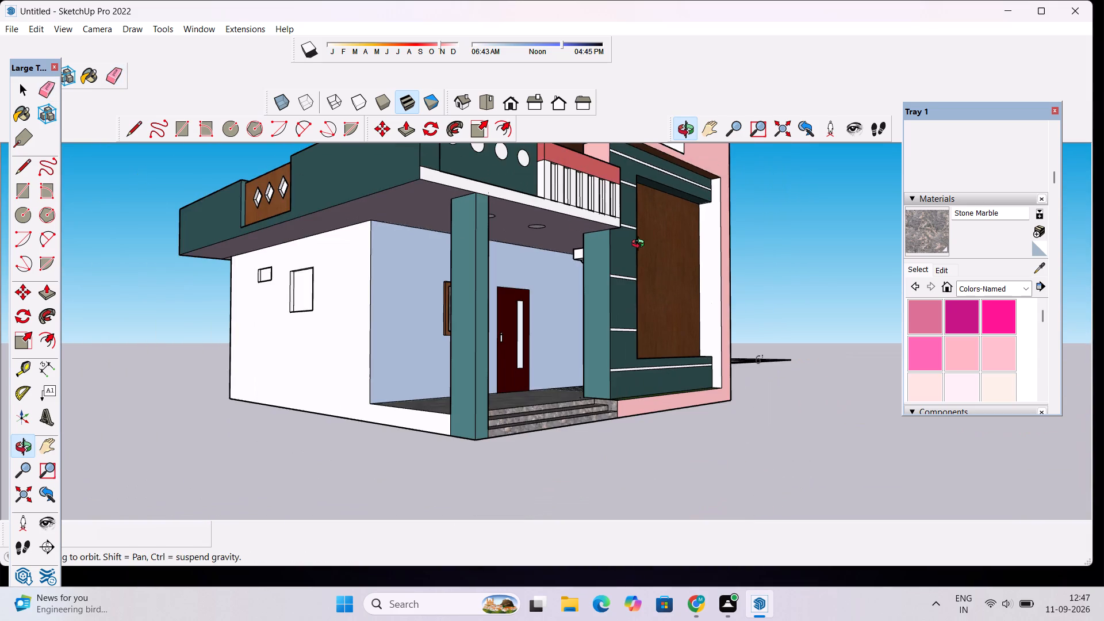
{"action": "left_click_drag", "start_coordinate": [639, 245], "coordinate": [511, 264]}
{"action": "scroll", "coordinate": [509, 264], "scroll_direction": "down", "scroll_amount": 5}
{"action": "left_click_drag", "start_coordinate": [623, 271], "coordinate": [527, 294]}
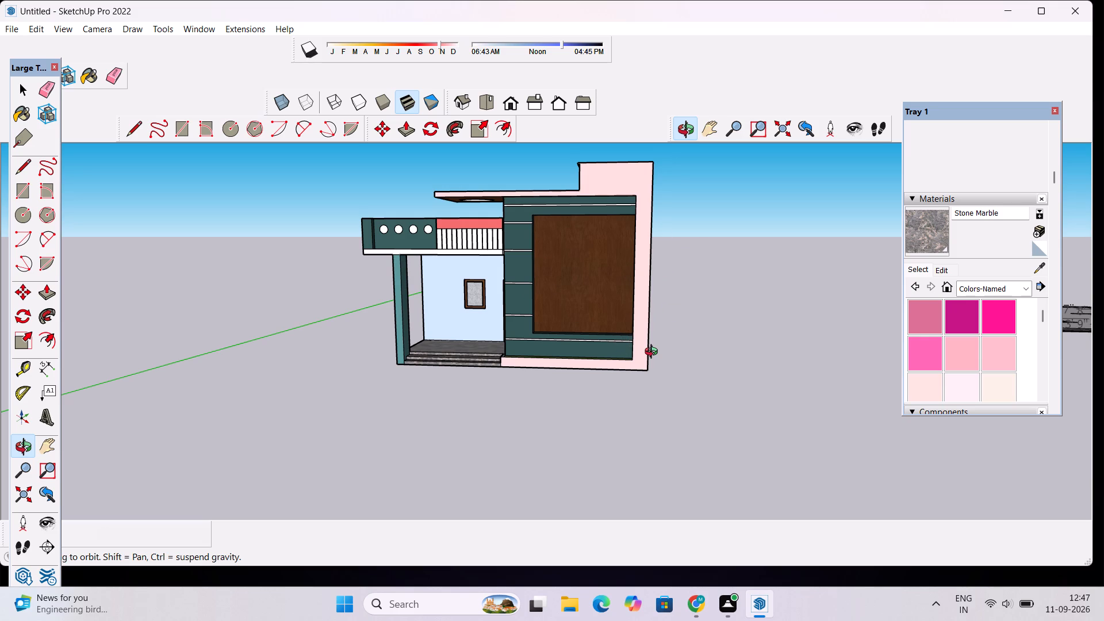
{"action": "scroll", "coordinate": [687, 339], "scroll_direction": "down", "scroll_amount": 5}
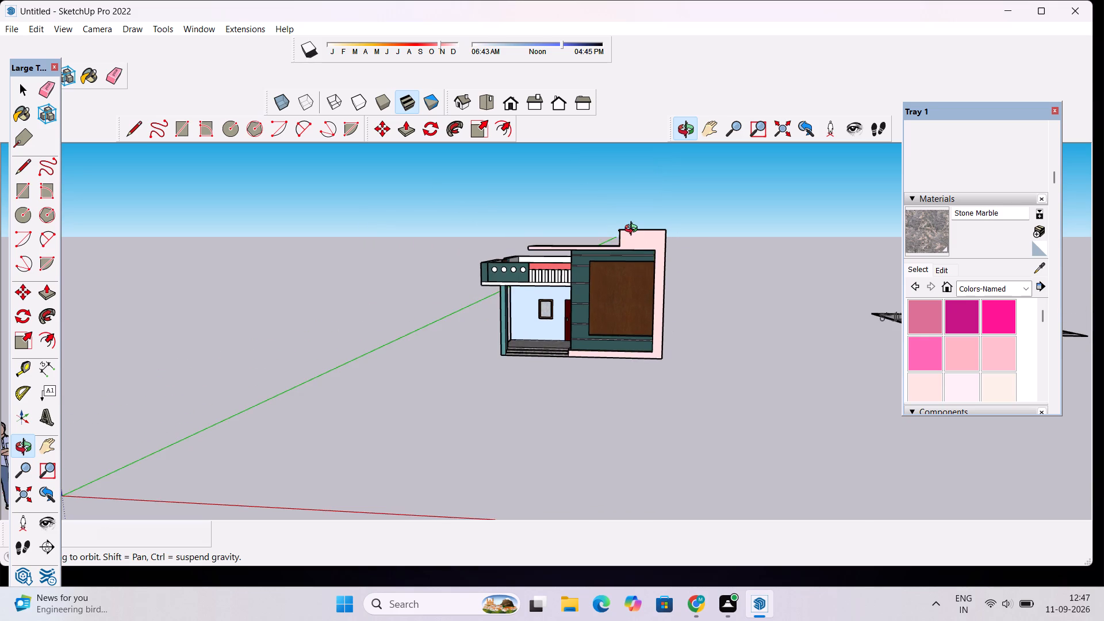
{"action": "scroll", "coordinate": [634, 230], "scroll_direction": "up", "scroll_amount": 5}
{"action": "left_click_drag", "start_coordinate": [647, 283], "coordinate": [687, 299]}
{"action": "scroll", "coordinate": [639, 245], "scroll_direction": "up", "scroll_amount": 6}
{"action": "left_click_drag", "start_coordinate": [569, 278], "coordinate": [621, 299]}
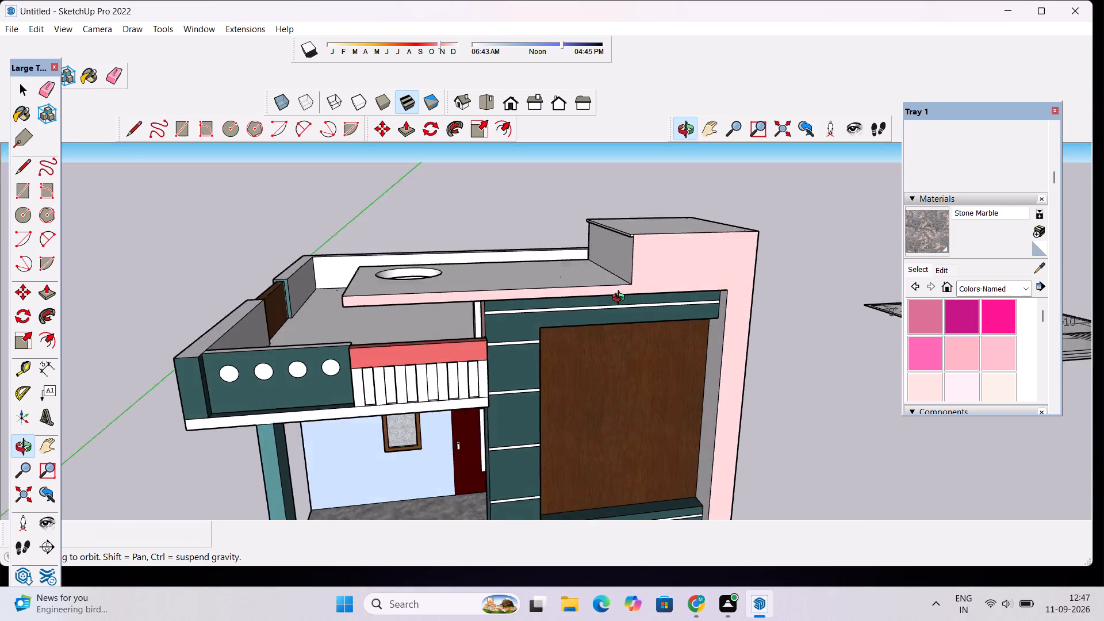
{"action": "left_click_drag", "start_coordinate": [621, 299], "coordinate": [633, 306]}
{"action": "left_click", "coordinate": [989, 350]}
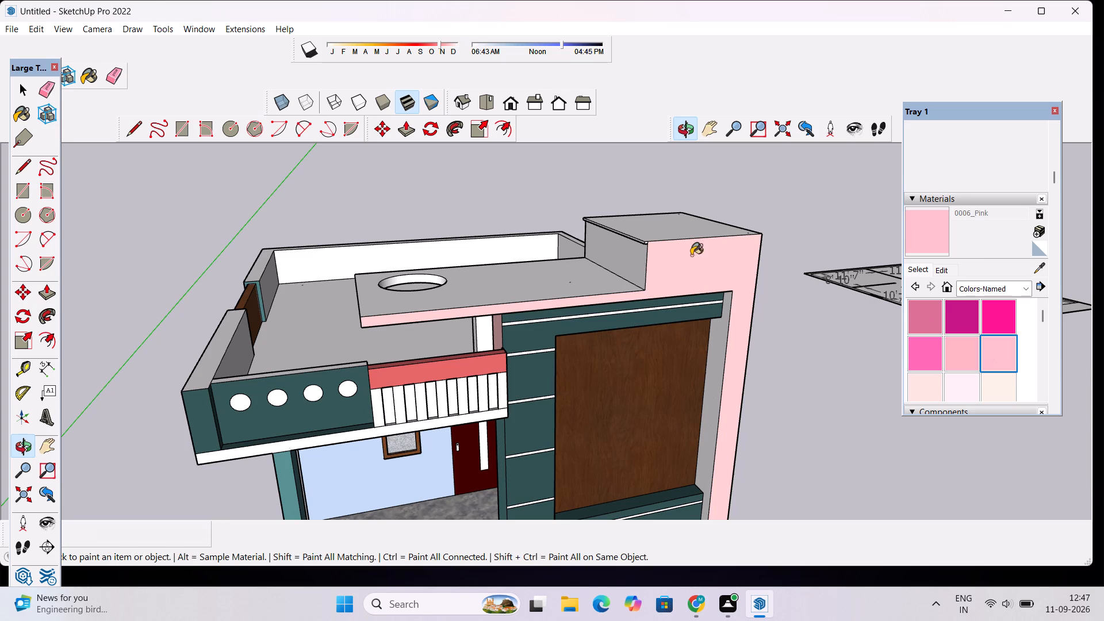
{"action": "left_click", "coordinate": [640, 256]}
{"action": "left_click", "coordinate": [597, 292]}
{"action": "left_click", "coordinate": [678, 225]}
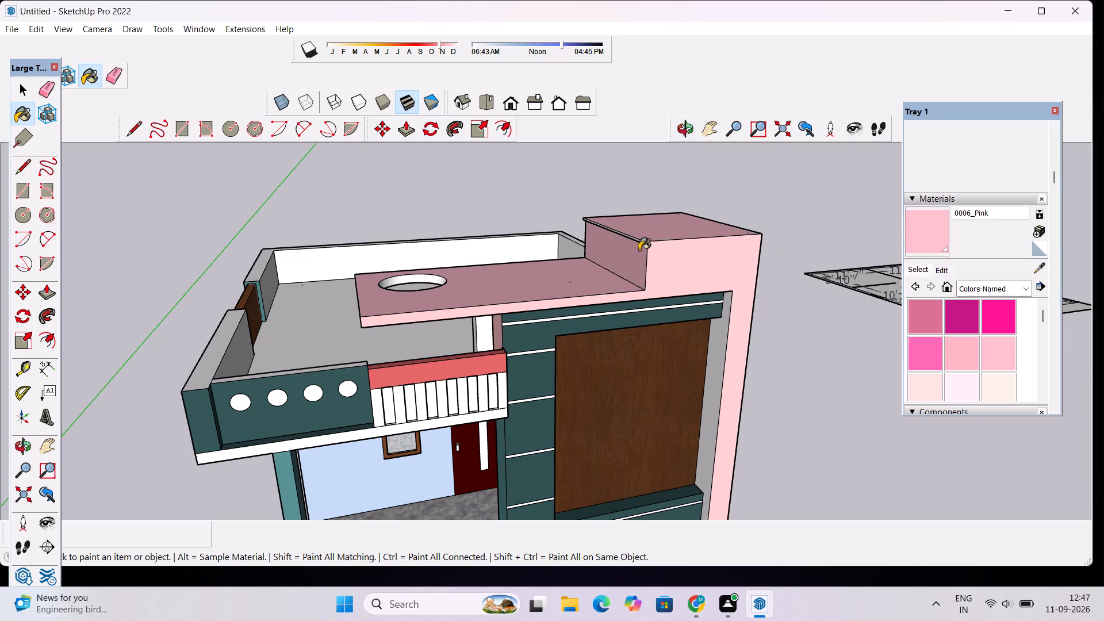
Paint the long face, small end face and underside of the raised roof block's projecting lip with 0006_Pink.
{"action": "scroll", "coordinate": [638, 245], "scroll_direction": "up", "scroll_amount": 12}
{"action": "left_click", "coordinate": [641, 231]}
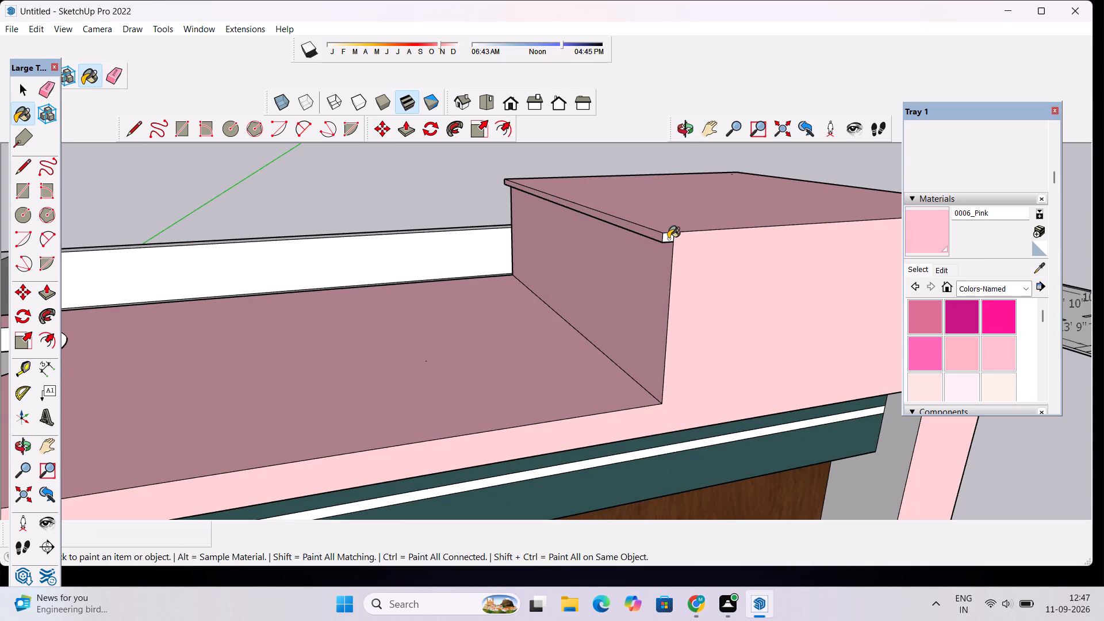
{"action": "left_click", "coordinate": [668, 239]}
{"action": "left_click", "coordinate": [684, 134]}
{"action": "left_click_drag", "start_coordinate": [637, 320], "coordinate": [673, 231]}
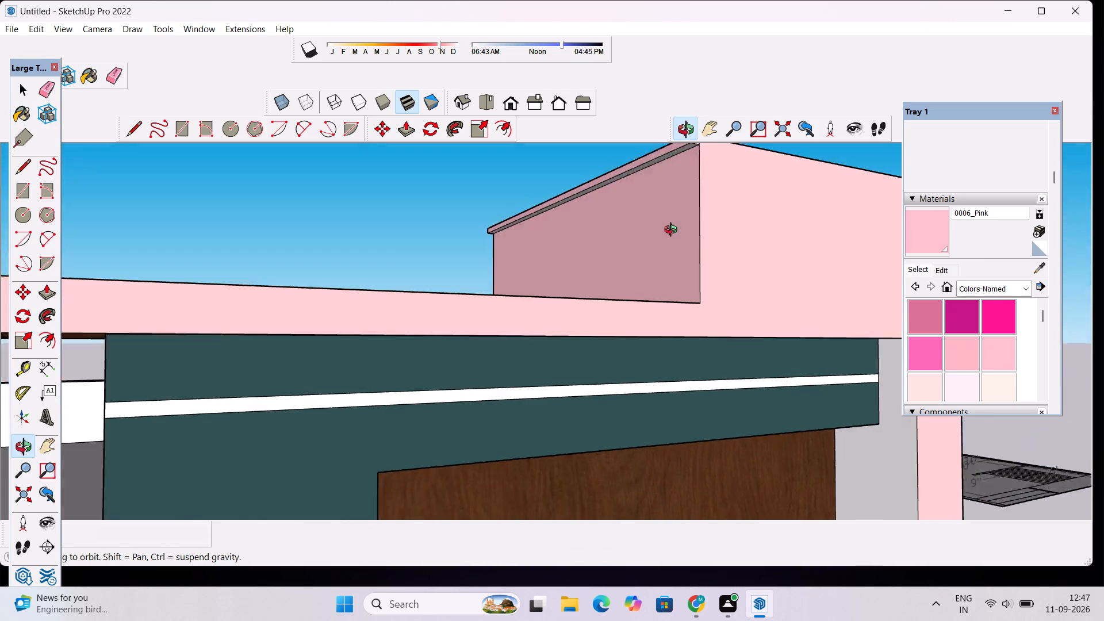
{"action": "left_click_drag", "start_coordinate": [673, 231], "coordinate": [681, 208]}
{"action": "scroll", "coordinate": [701, 232], "scroll_direction": "down", "scroll_amount": 4}
{"action": "scroll", "coordinate": [657, 156], "scroll_direction": "up", "scroll_amount": 4}
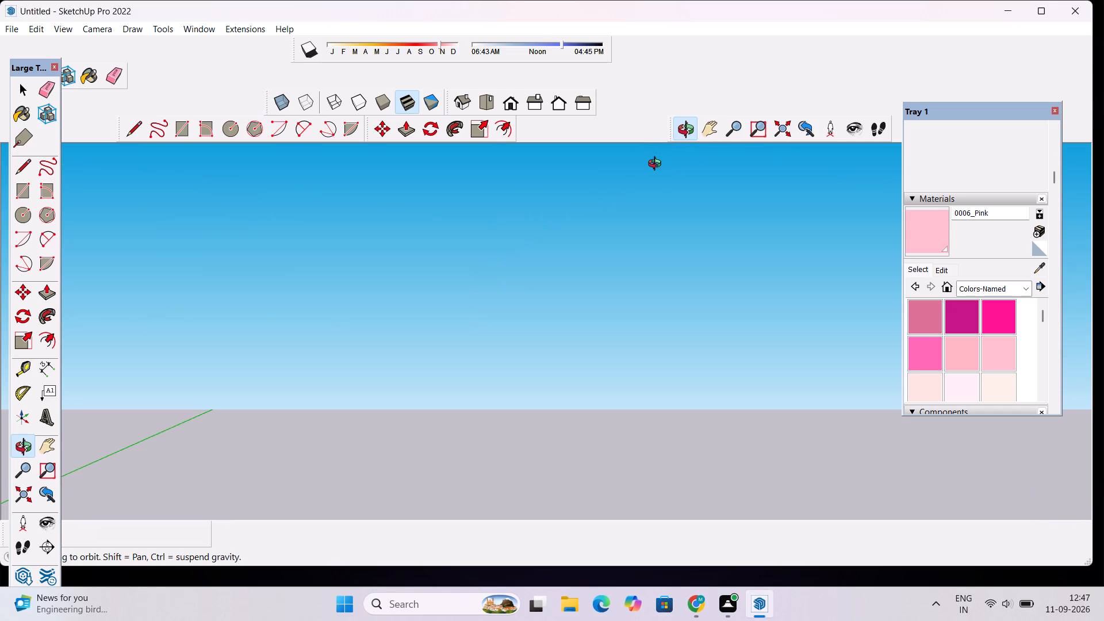
{"action": "scroll", "coordinate": [657, 165], "scroll_direction": "down", "scroll_amount": 3}
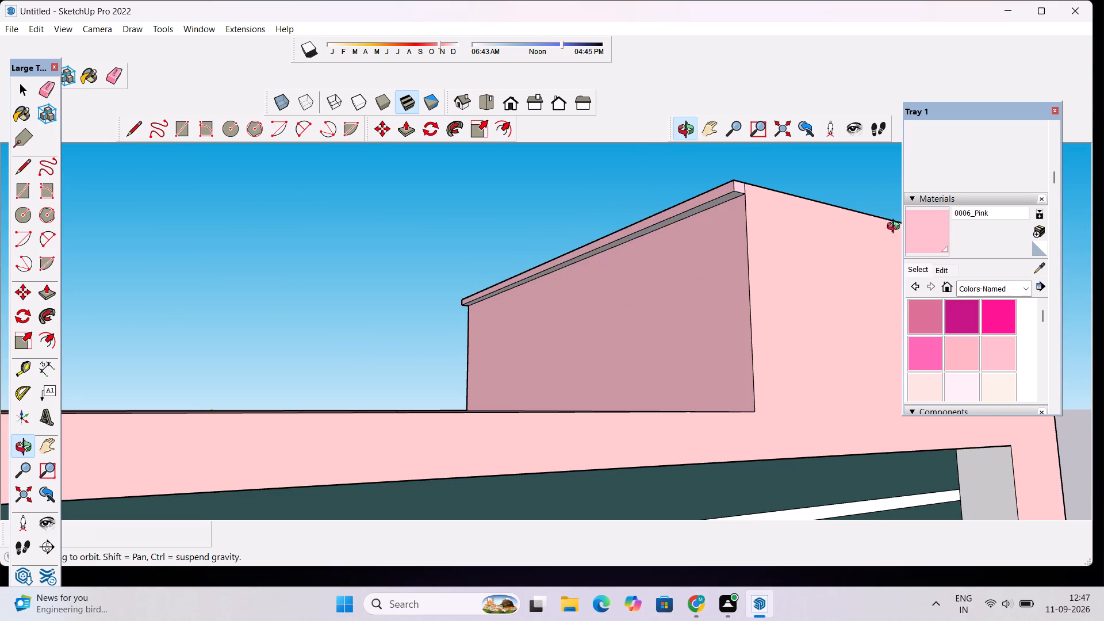
{"action": "left_click", "coordinate": [937, 224]}
{"action": "scroll", "coordinate": [760, 198], "scroll_direction": "up", "scroll_amount": 8}
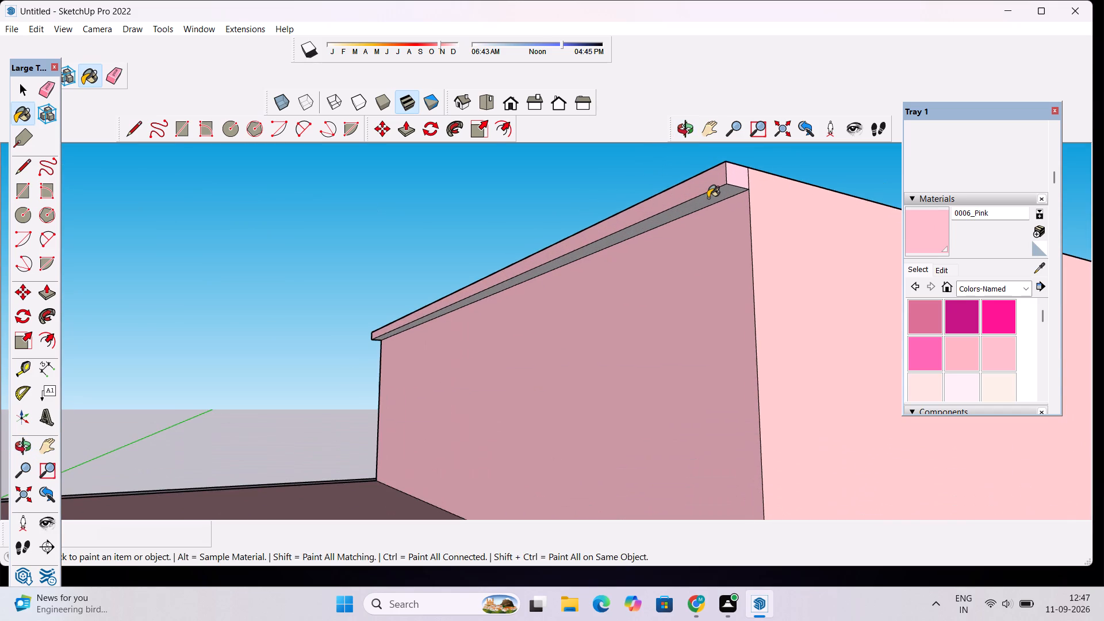
{"action": "left_click", "coordinate": [708, 193]}
{"action": "left_click", "coordinate": [707, 198]}
{"action": "scroll", "coordinate": [707, 198], "scroll_direction": "down", "scroll_amount": 5}
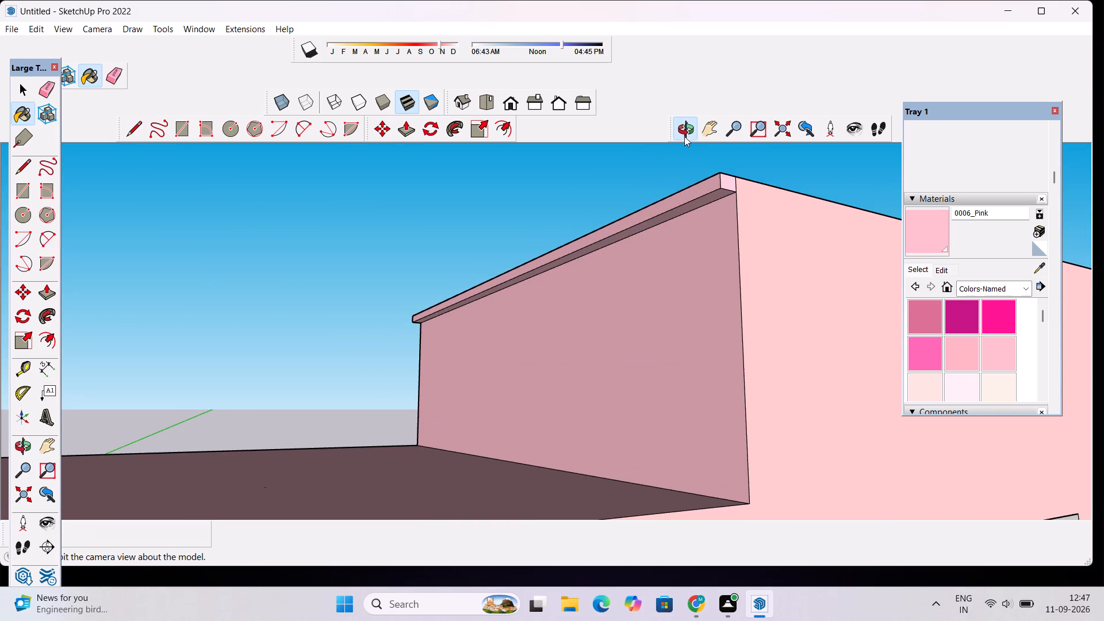
Paint the white rear wall of the raised roof block and canopy, facing the terrace, with 0006_Pink.
{"action": "left_click", "coordinate": [684, 136]}
{"action": "left_click_drag", "start_coordinate": [635, 232], "coordinate": [861, 396]}
{"action": "scroll", "coordinate": [526, 287], "scroll_direction": "down", "scroll_amount": 14}
{"action": "left_click_drag", "start_coordinate": [345, 300], "coordinate": [526, 282]}
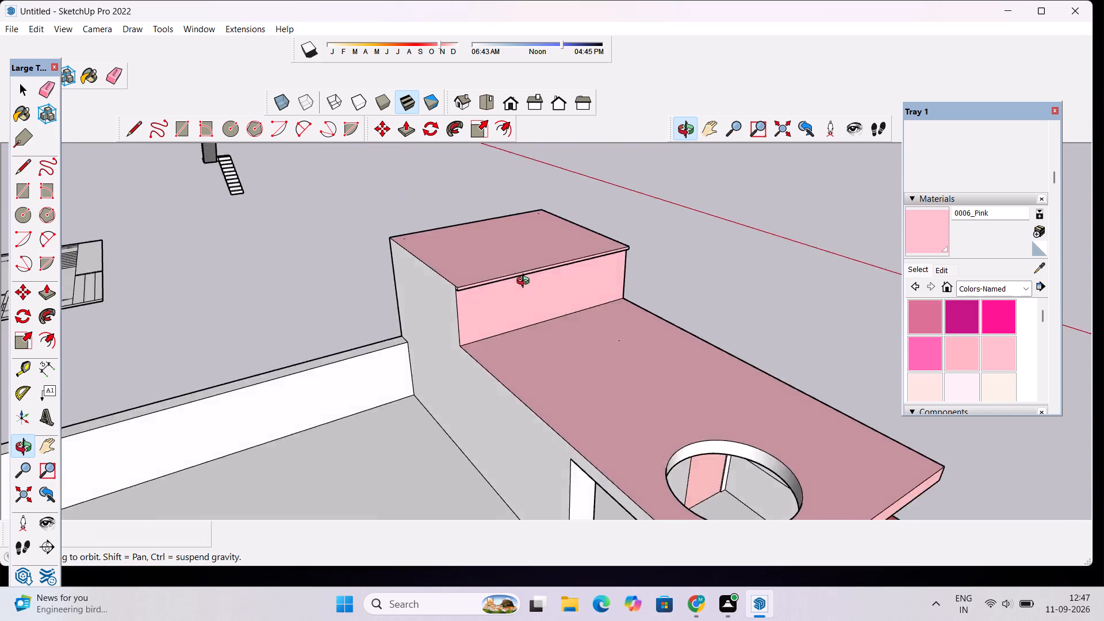
{"action": "left_click_drag", "start_coordinate": [526, 282], "coordinate": [600, 266]}
{"action": "left_click", "coordinate": [923, 230]}
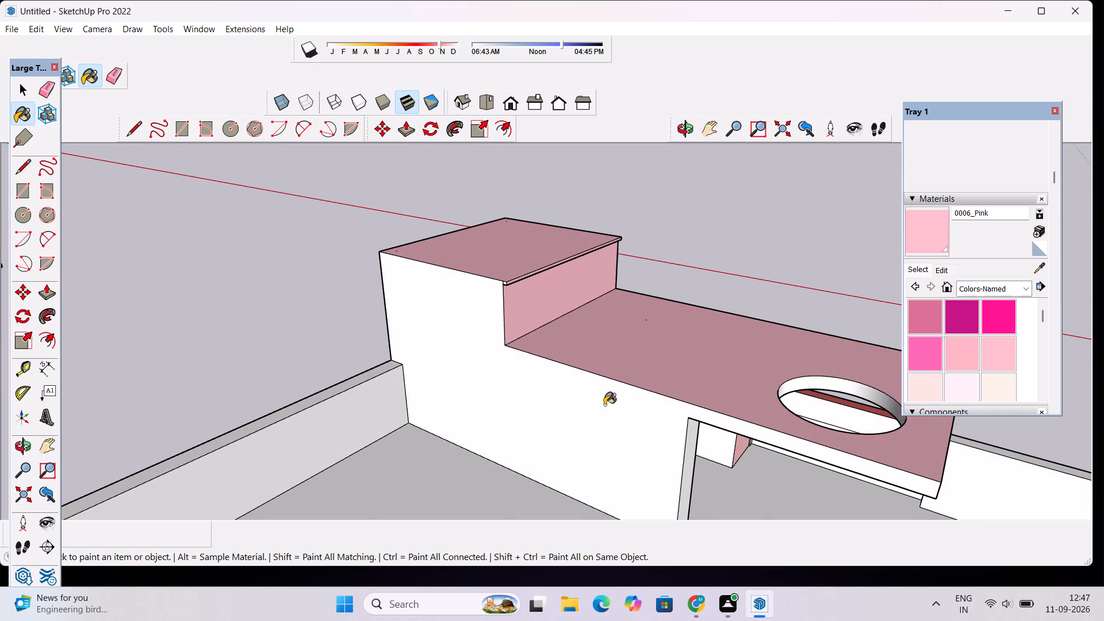
{"action": "left_click", "coordinate": [604, 405]}
{"action": "scroll", "coordinate": [599, 393], "scroll_direction": "down", "scroll_amount": 9}
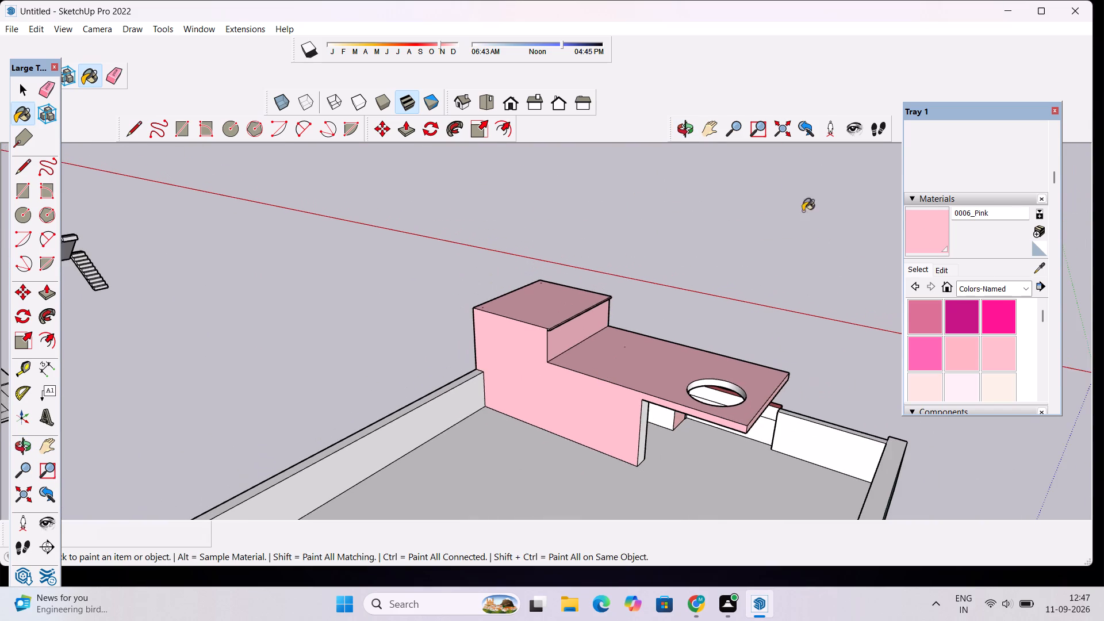
Paint the grey inner side of the pink frame beside the front wood panel with 0006_Pink.
{"action": "left_click", "coordinate": [681, 132]}
{"action": "left_click_drag", "start_coordinate": [788, 276], "coordinate": [515, 143]}
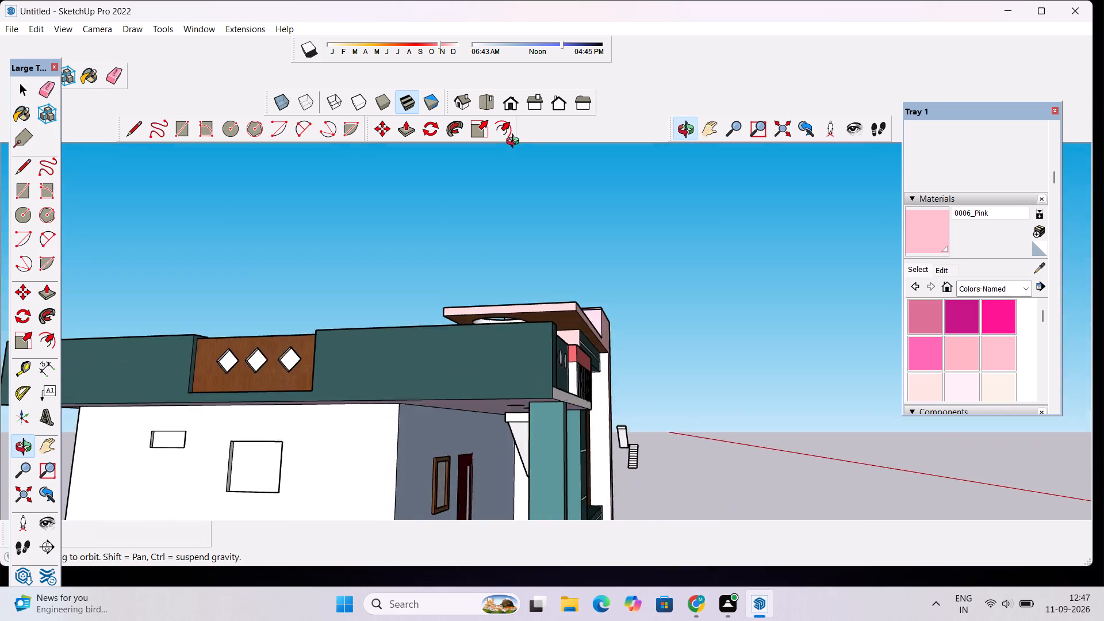
{"action": "left_click_drag", "start_coordinate": [515, 143], "coordinate": [517, 139]}
{"action": "left_click_drag", "start_coordinate": [638, 367], "coordinate": [274, 327]}
{"action": "scroll", "coordinate": [773, 310], "scroll_direction": "up", "scroll_amount": 4}
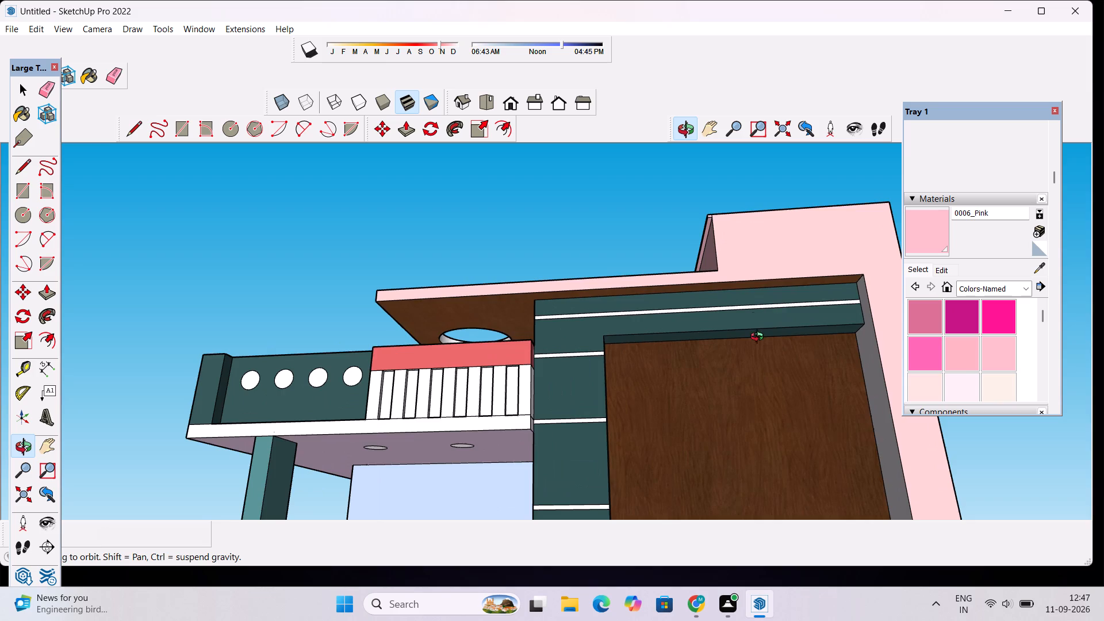
{"action": "left_click_drag", "start_coordinate": [760, 338], "coordinate": [746, 332]}
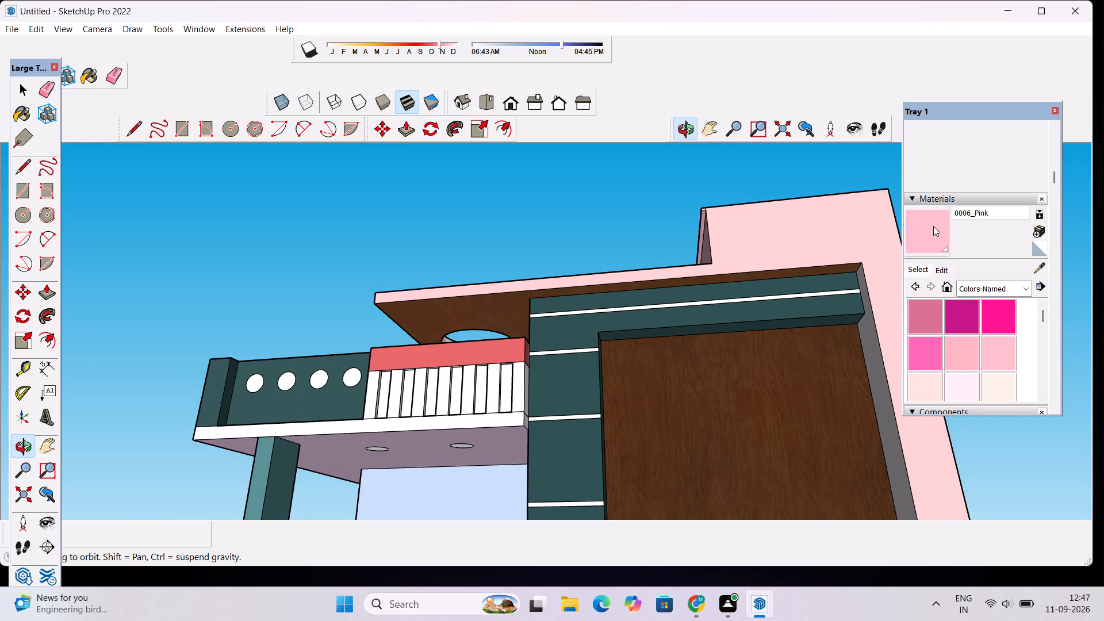
{"action": "left_click", "coordinate": [933, 225]}
{"action": "left_click", "coordinate": [870, 352]}
{"action": "scroll", "coordinate": [872, 351], "scroll_direction": "down", "scroll_amount": 9}
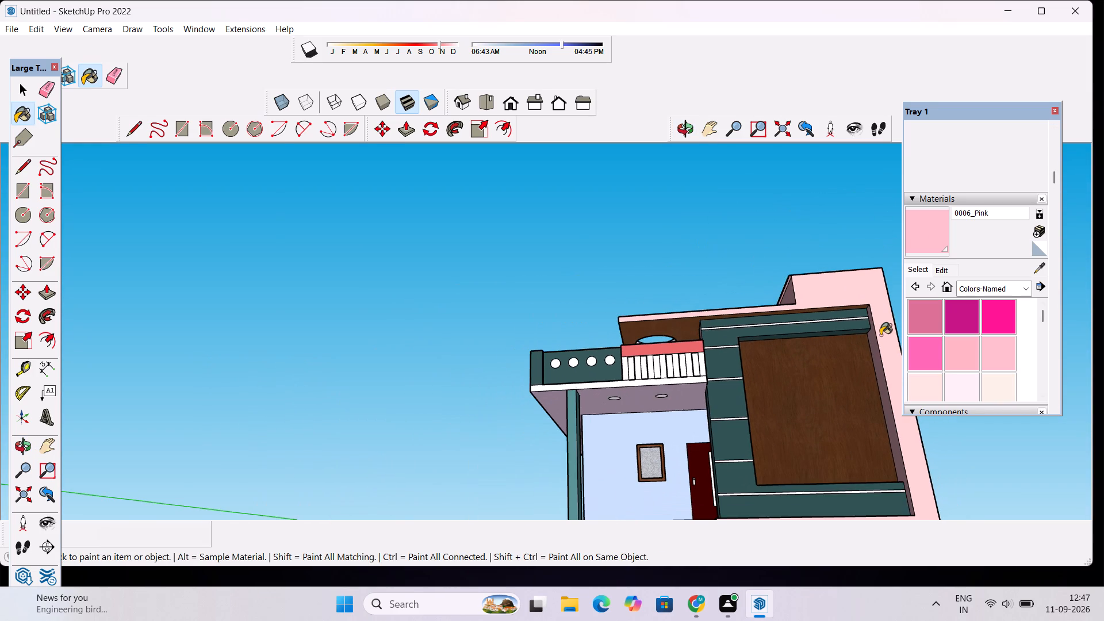
{"action": "scroll", "coordinate": [876, 329], "scroll_direction": "down", "scroll_amount": 8}
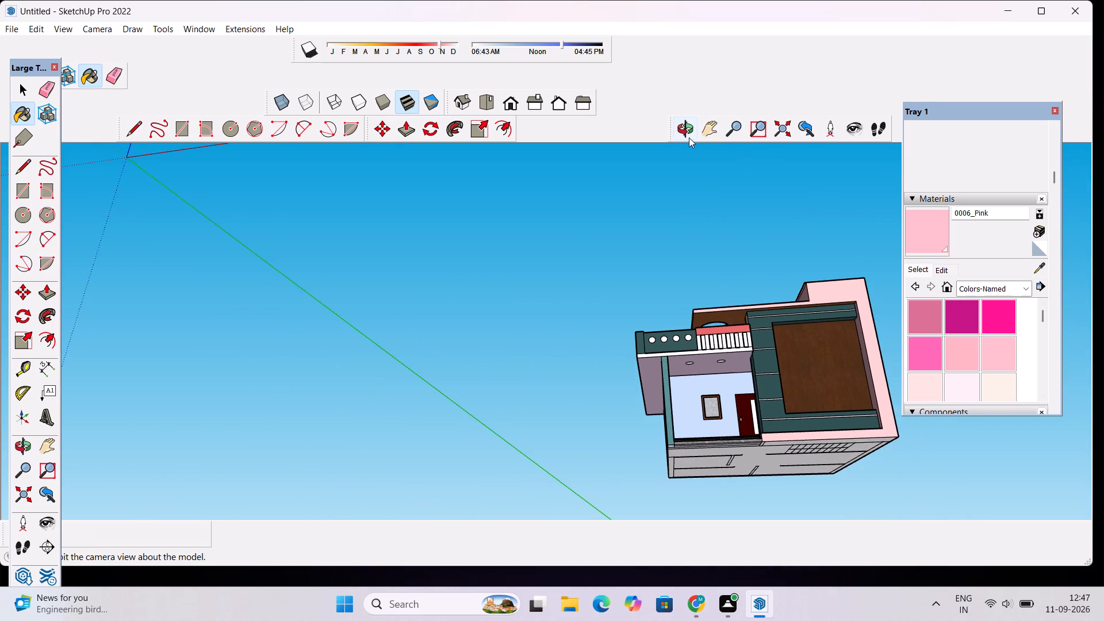
Examine the painted house from above, from eye level and at an angle to check its exterior finishes.
{"action": "left_click", "coordinate": [689, 133]}
{"action": "left_click_drag", "start_coordinate": [715, 254], "coordinate": [715, 457]}
{"action": "scroll", "coordinate": [739, 404], "scroll_direction": "down", "scroll_amount": 5}
{"action": "scroll", "coordinate": [766, 384], "scroll_direction": "up", "scroll_amount": 4}
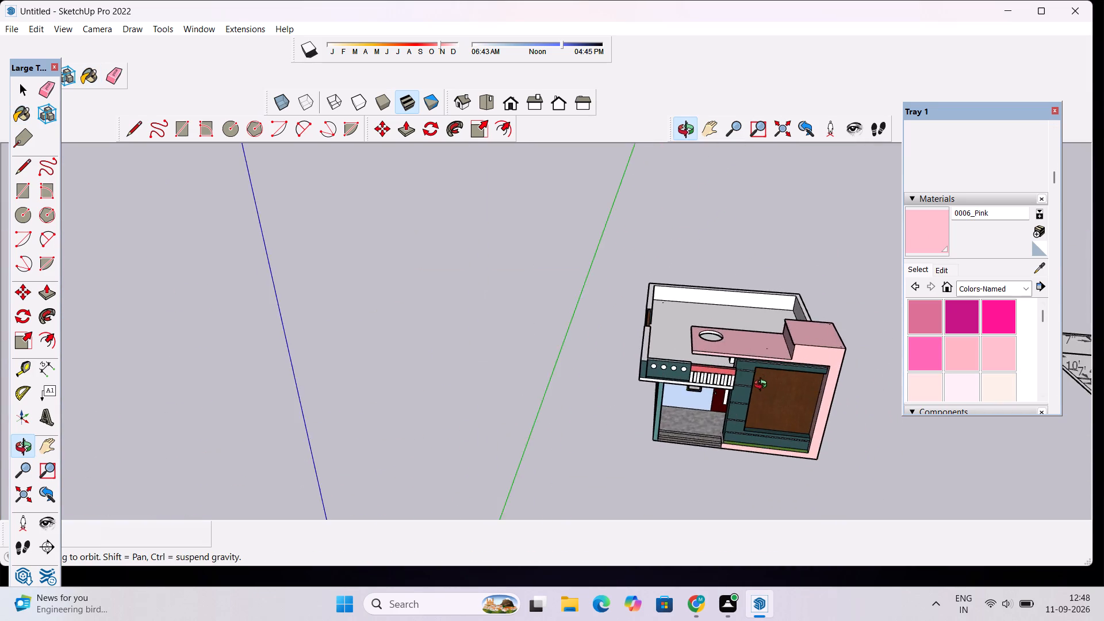
{"action": "left_click_drag", "start_coordinate": [756, 394], "coordinate": [775, 325]}
{"action": "scroll", "coordinate": [731, 317], "scroll_direction": "up", "scroll_amount": 3}
{"action": "scroll", "coordinate": [797, 287], "scroll_direction": "down", "scroll_amount": 4}
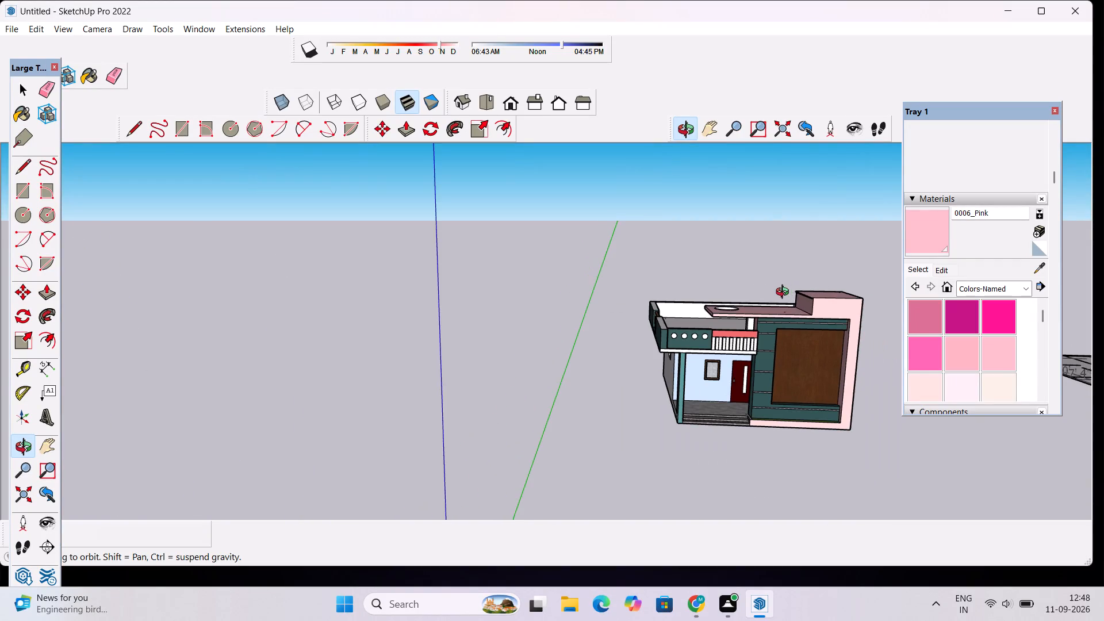
{"action": "left_click_drag", "start_coordinate": [786, 298], "coordinate": [703, 232]}
{"action": "scroll", "coordinate": [735, 340], "scroll_direction": "down", "scroll_amount": 9}
{"action": "scroll", "coordinate": [747, 322], "scroll_direction": "up", "scroll_amount": 2}
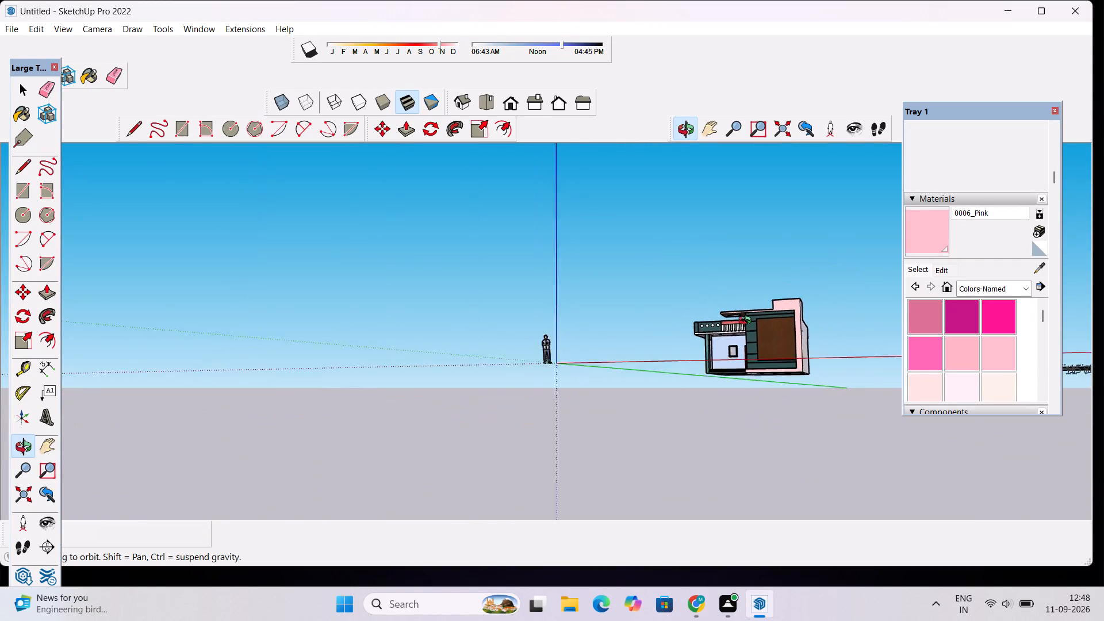
{"action": "scroll", "coordinate": [747, 322], "scroll_direction": "up", "scroll_amount": 4}
{"action": "left_click_drag", "start_coordinate": [746, 327], "coordinate": [765, 385]}
Close Tray 1, which holds the materials browser.
{"action": "left_click", "coordinate": [1057, 112]}
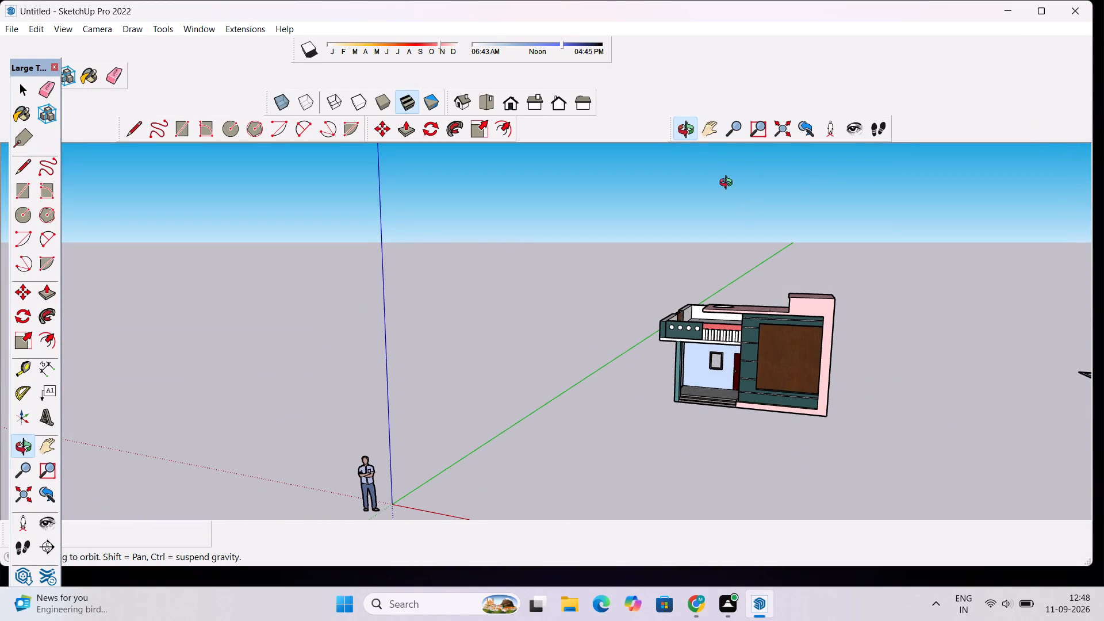
From the front view, delete the spare staircase standing apart from the house beyond the floor plan.
{"action": "left_click", "coordinate": [511, 108]}
{"action": "scroll", "coordinate": [930, 342], "scroll_direction": "down", "scroll_amount": 4}
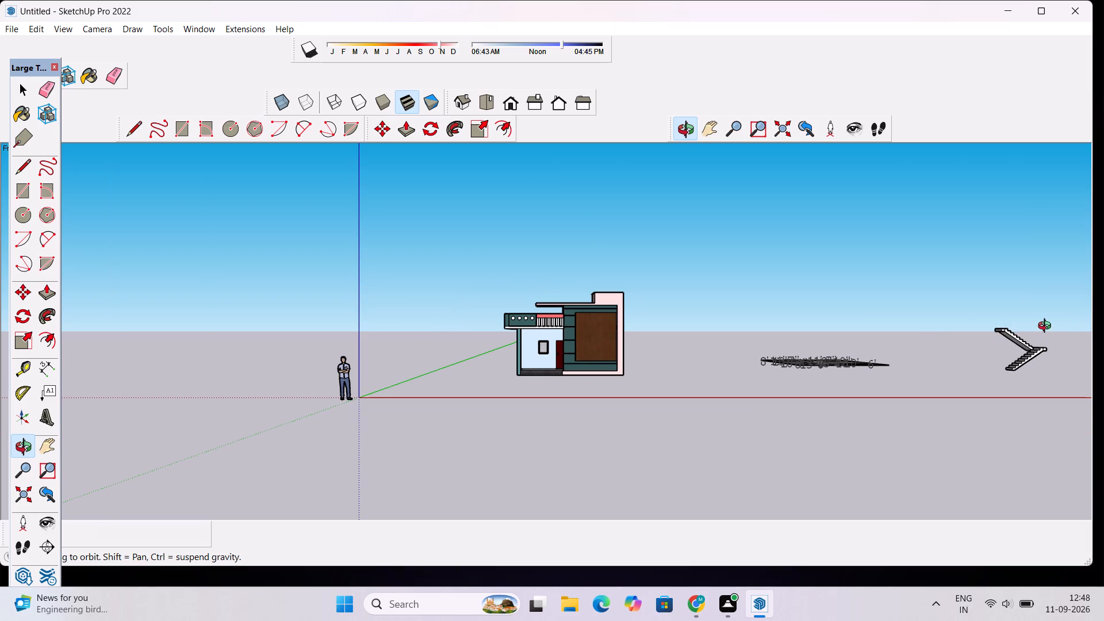
{"action": "key", "text": "space"}
{"action": "left_click_drag", "start_coordinate": [1046, 306], "coordinate": [979, 377]}
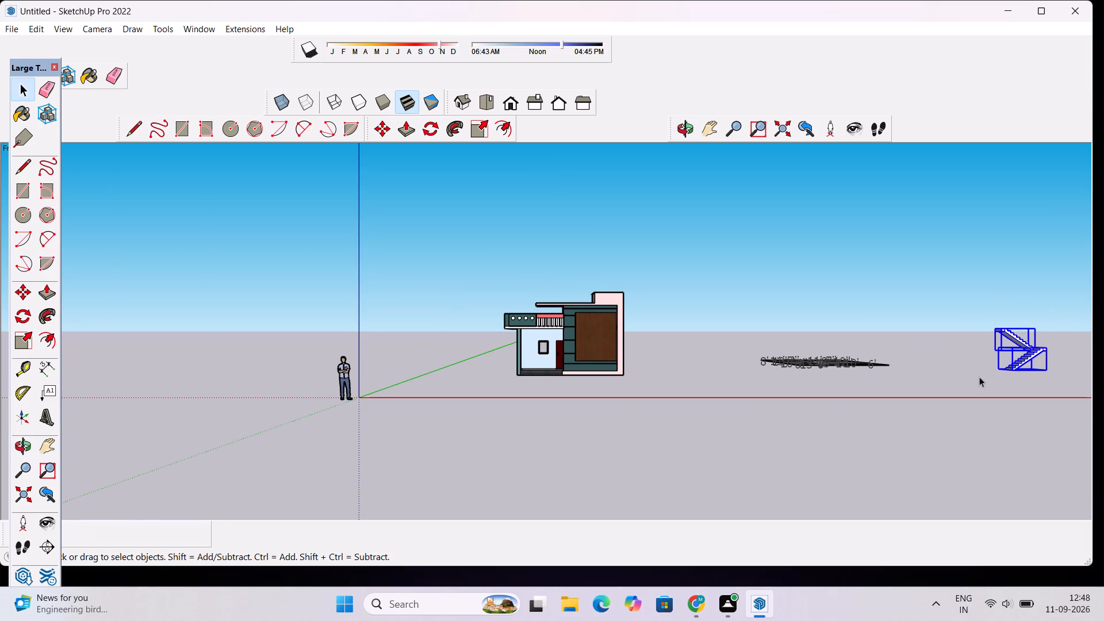
{"action": "key", "text": "Delete"}
Move the whole dimensioned floor plan, including its dimensions, closer to the house so it lies just beside it.
{"action": "scroll", "coordinate": [733, 314], "scroll_direction": "down", "scroll_amount": 2}
{"action": "left_click", "coordinate": [681, 129]}
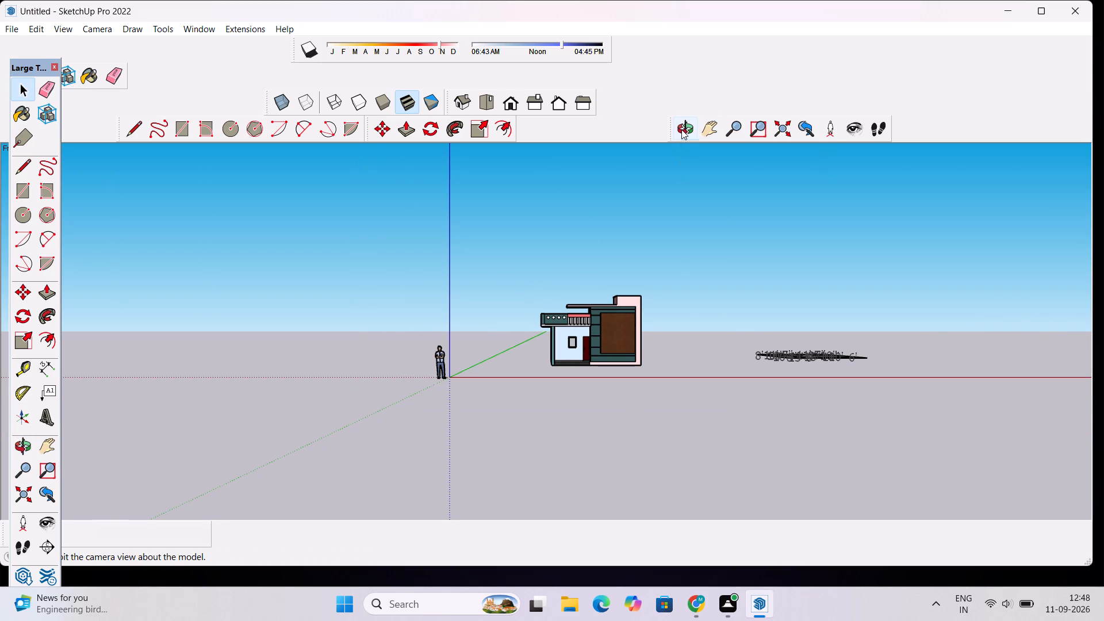
{"action": "left_click_drag", "start_coordinate": [708, 241], "coordinate": [684, 461]}
{"action": "scroll", "coordinate": [787, 341], "scroll_direction": "up", "scroll_amount": 4}
{"action": "scroll", "coordinate": [752, 389], "scroll_direction": "down", "scroll_amount": 2}
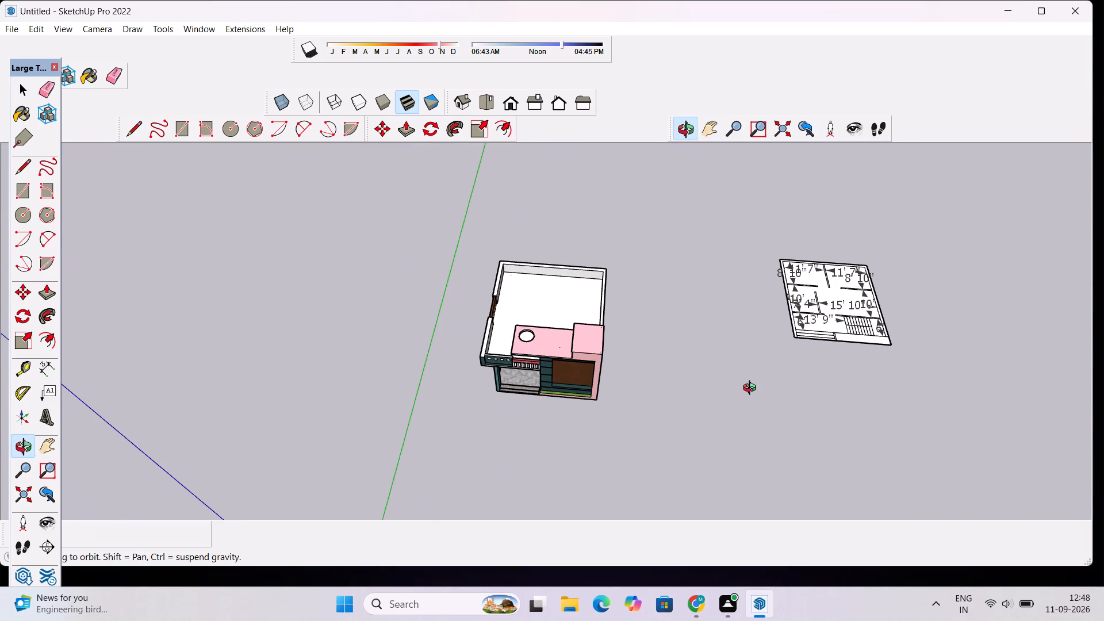
{"action": "key", "text": "space"}
{"action": "triple_click", "coordinate": [833, 320]}
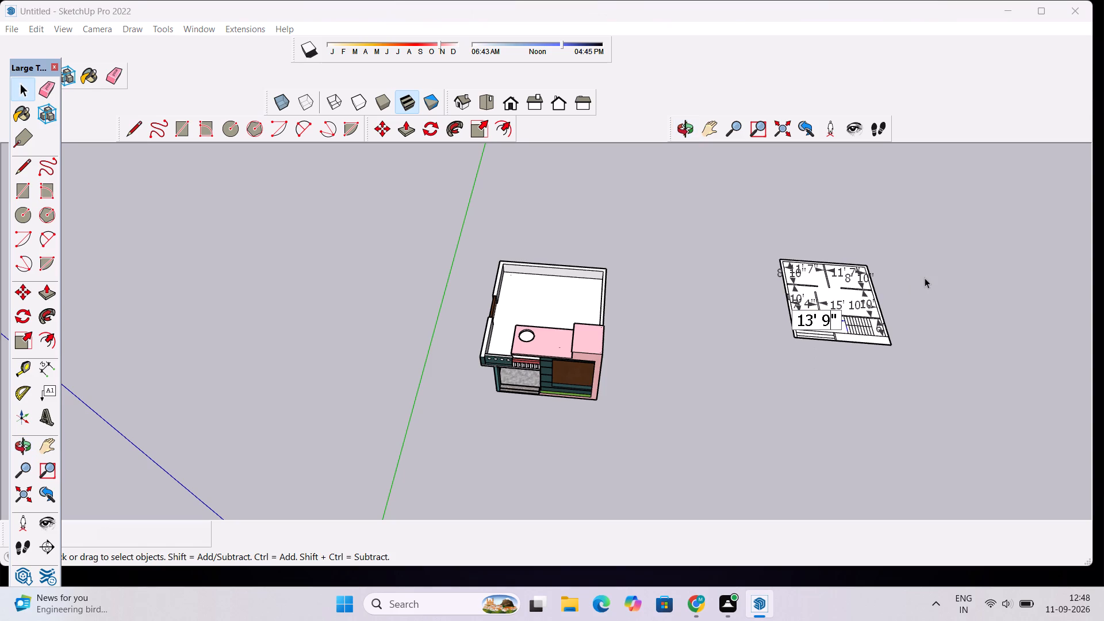
{"action": "left_click", "coordinate": [925, 278]}
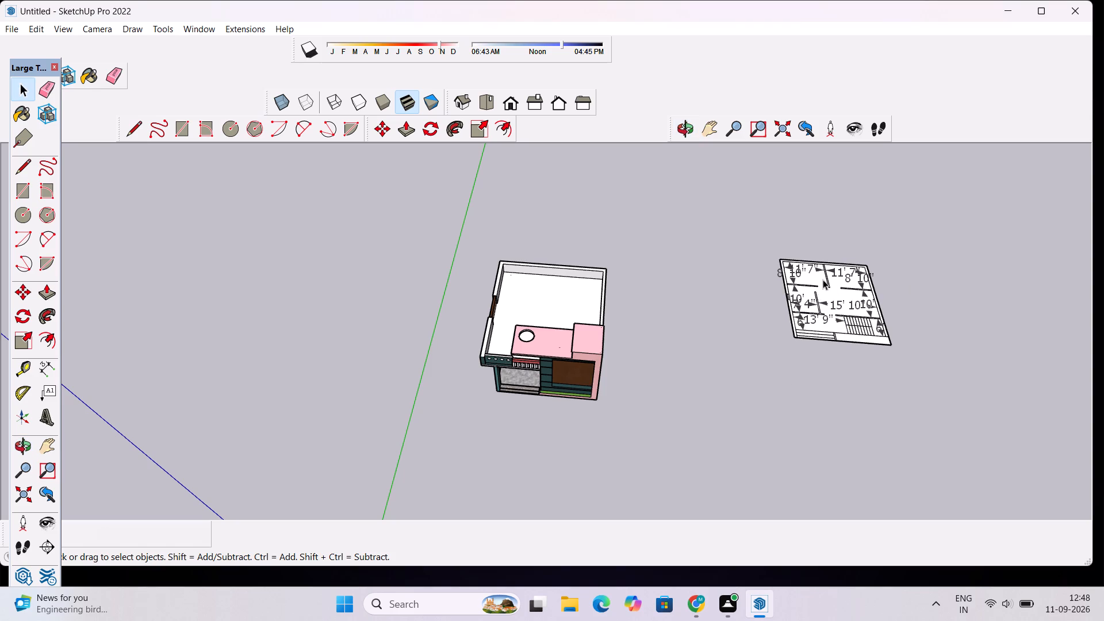
{"action": "triple_click", "coordinate": [823, 279]}
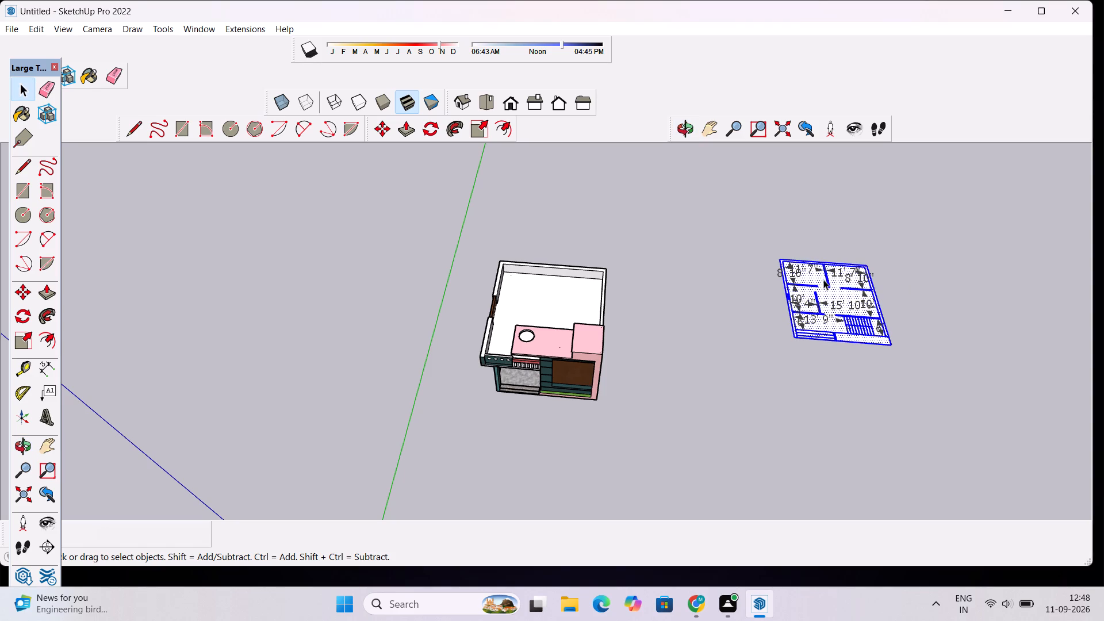
{"action": "left_click", "coordinate": [926, 330]}
{"action": "left_click_drag", "start_coordinate": [918, 209], "coordinate": [833, 209]}
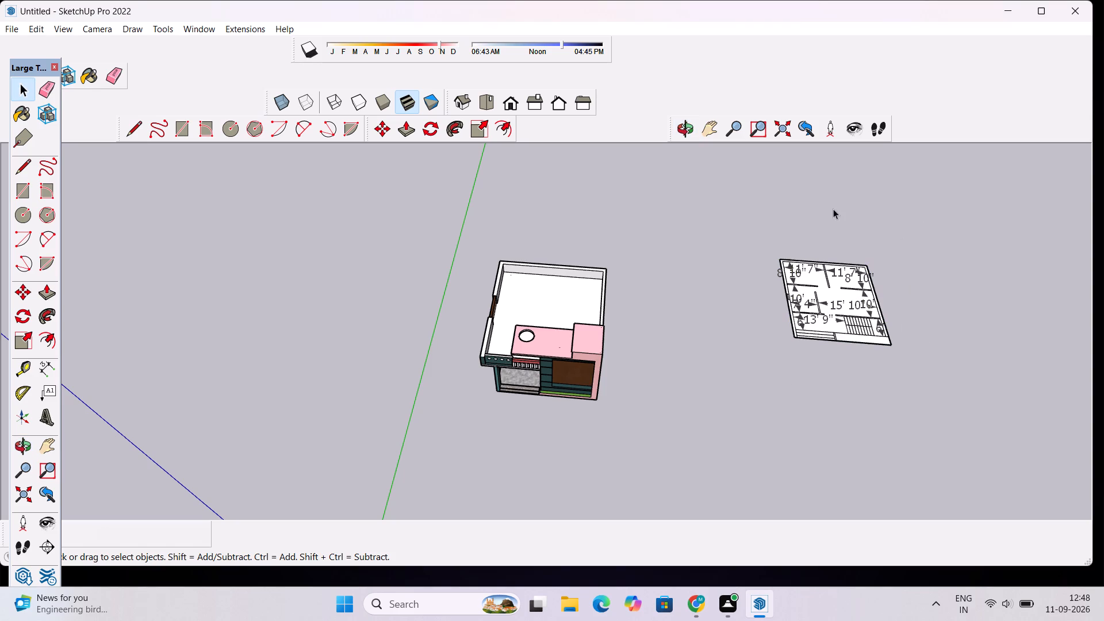
{"action": "left_click_drag", "start_coordinate": [833, 209], "coordinate": [722, 470]}
{"action": "key", "text": "m"}
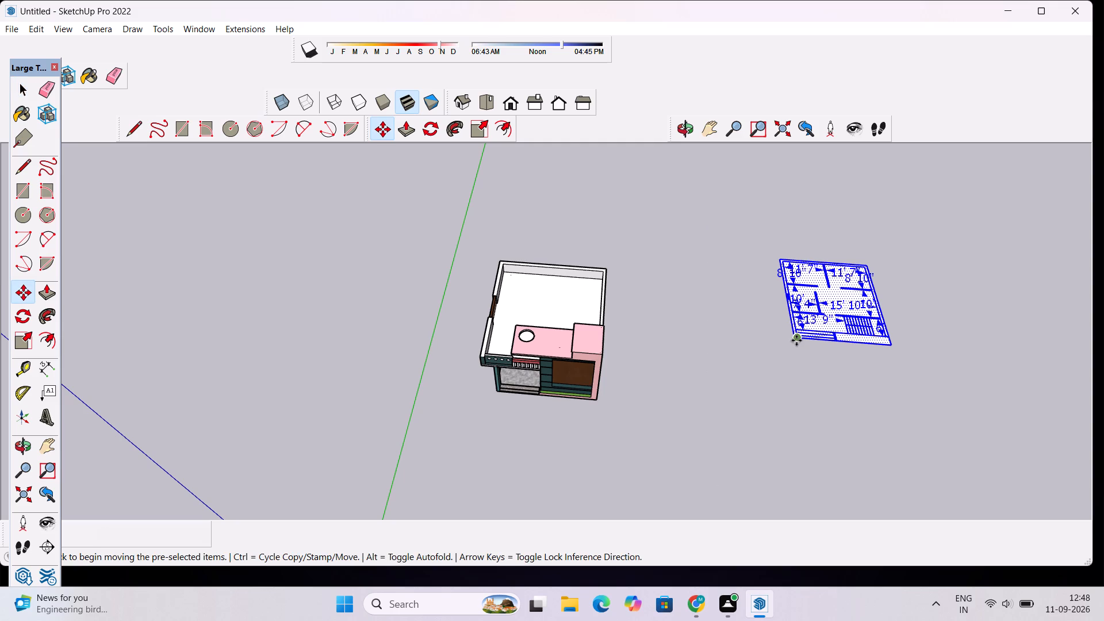
{"action": "left_click", "coordinate": [796, 340]}
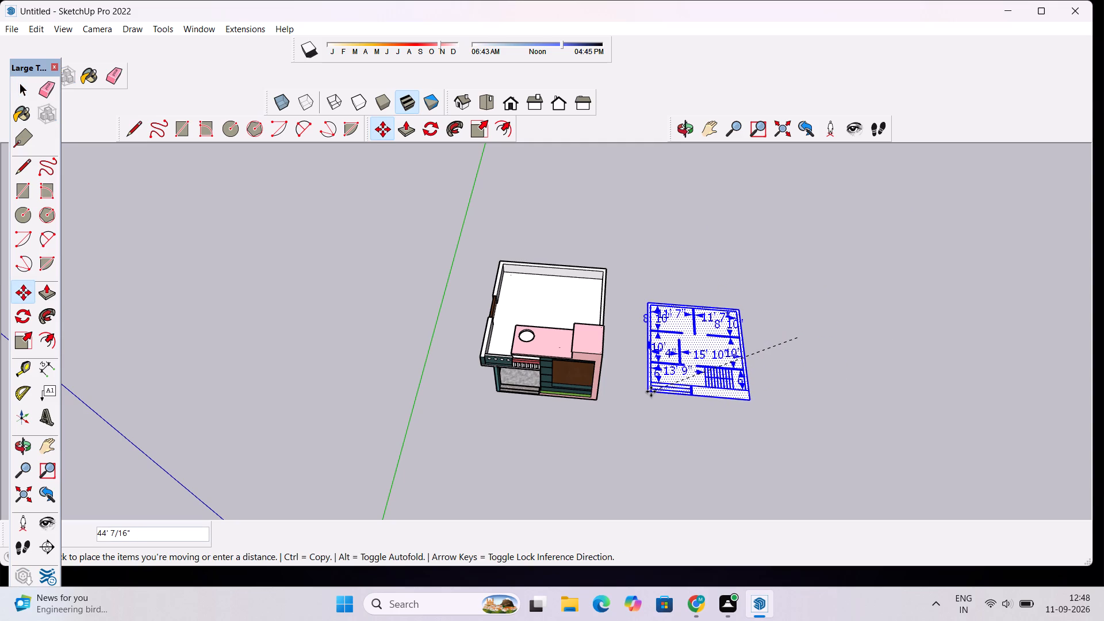
{"action": "left_click", "coordinate": [642, 392]}
{"action": "key", "text": "space"}
{"action": "left_click", "coordinate": [933, 353]}
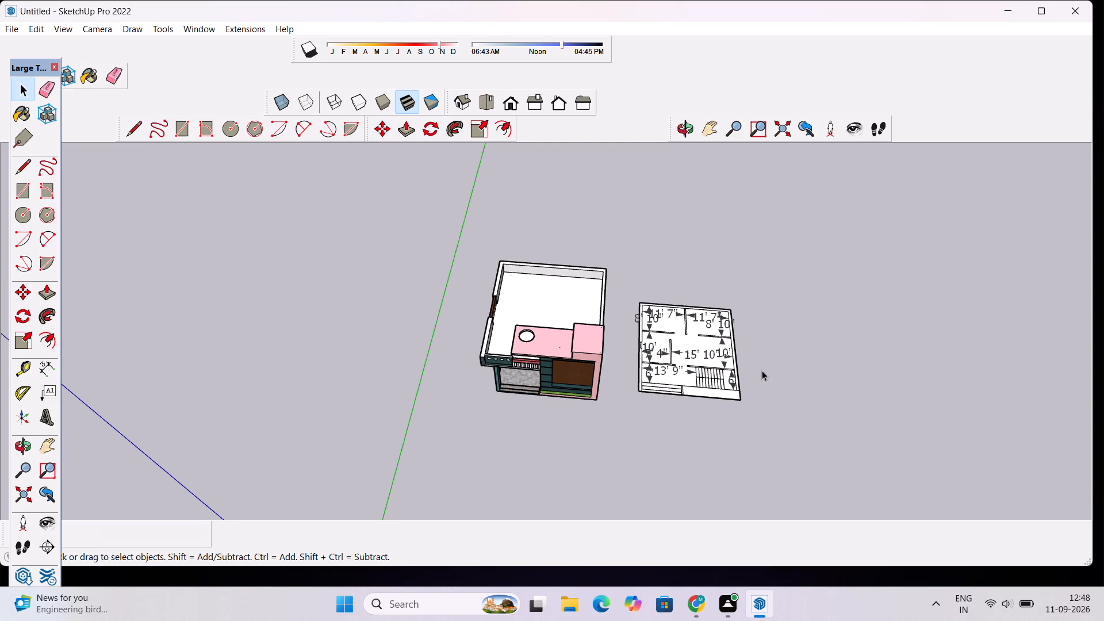
Examine the floor plan and the house together from several angles, ending on a front view showing both.
{"action": "scroll", "coordinate": [697, 311], "scroll_direction": "up", "scroll_amount": 12}
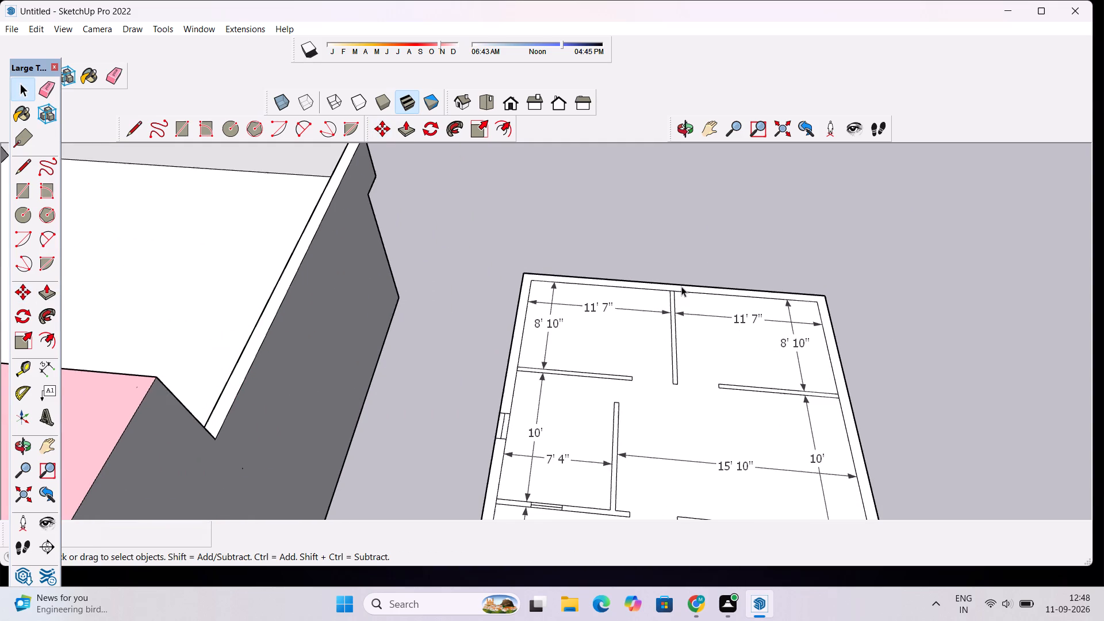
{"action": "scroll", "coordinate": [681, 286], "scroll_direction": "down", "scroll_amount": 7}
{"action": "scroll", "coordinate": [586, 379], "scroll_direction": "down", "scroll_amount": 1}
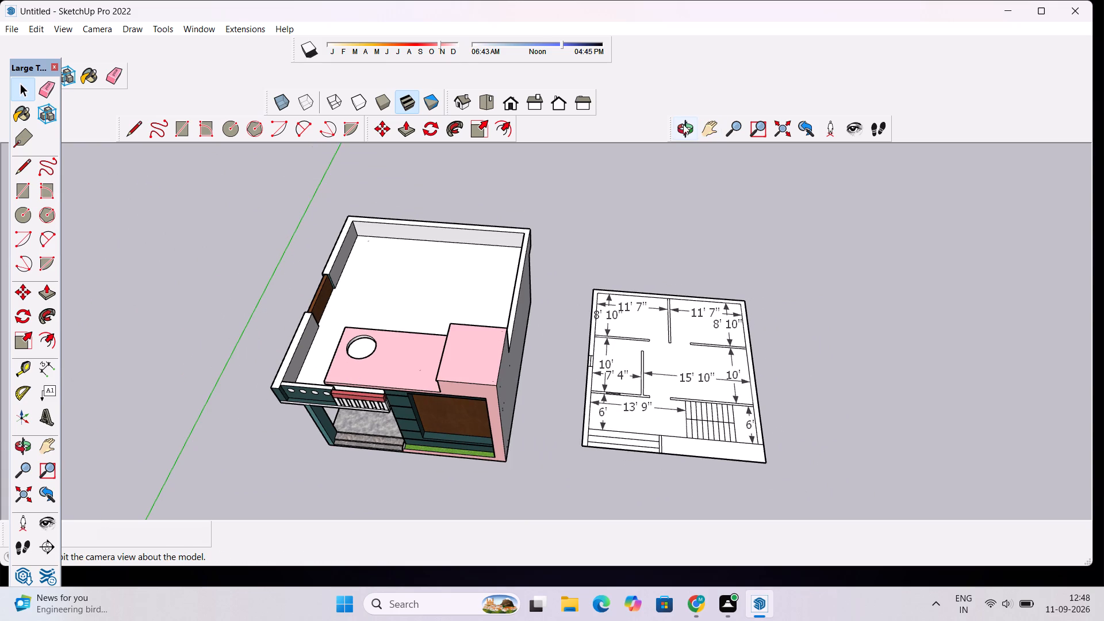
{"action": "left_click", "coordinate": [680, 128]}
{"action": "left_click_drag", "start_coordinate": [714, 366], "coordinate": [755, 169]}
{"action": "left_click_drag", "start_coordinate": [636, 451], "coordinate": [597, 377]}
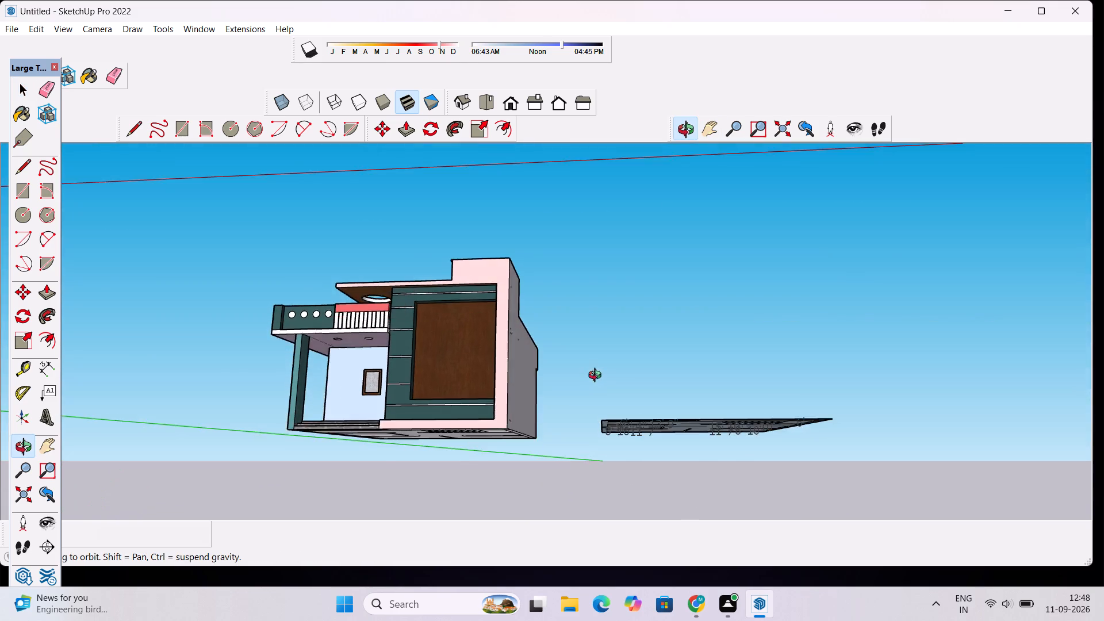
{"action": "scroll", "coordinate": [597, 374], "scroll_direction": "down", "scroll_amount": 5}
{"action": "left_click_drag", "start_coordinate": [626, 370], "coordinate": [627, 435]}
{"action": "scroll", "coordinate": [504, 388], "scroll_direction": "up", "scroll_amount": 5}
{"action": "left_click_drag", "start_coordinate": [552, 378], "coordinate": [402, 388]}
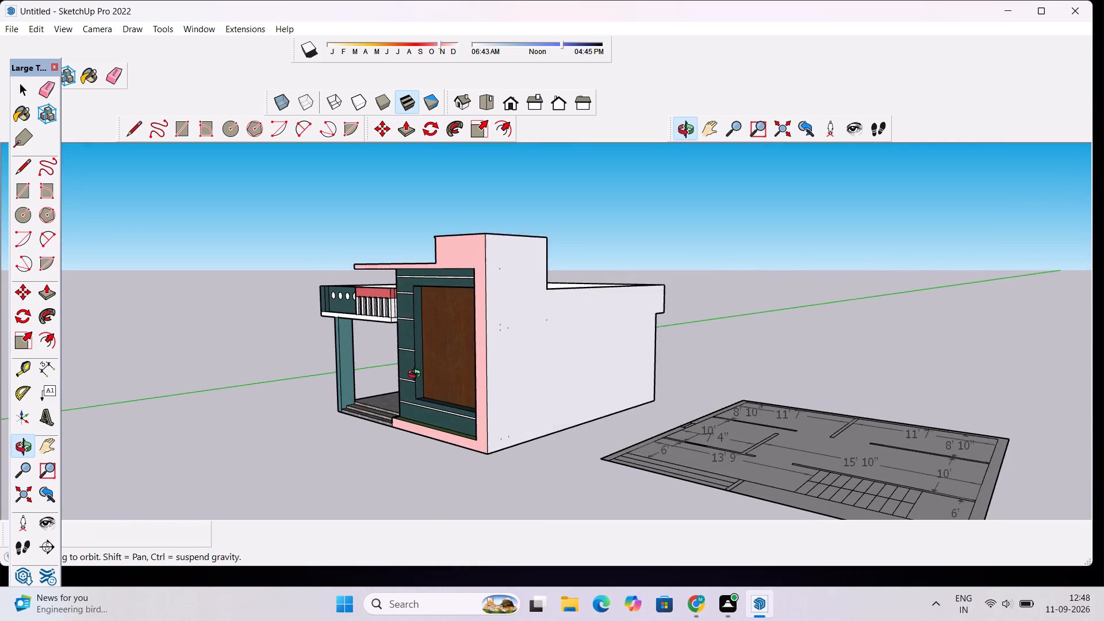
{"action": "scroll", "coordinate": [486, 346], "scroll_direction": "up", "scroll_amount": 5}
{"action": "left_click_drag", "start_coordinate": [471, 383], "coordinate": [500, 451]}
{"action": "scroll", "coordinate": [551, 319], "scroll_direction": "down", "scroll_amount": 6}
{"action": "left_click_drag", "start_coordinate": [416, 421], "coordinate": [526, 390]}
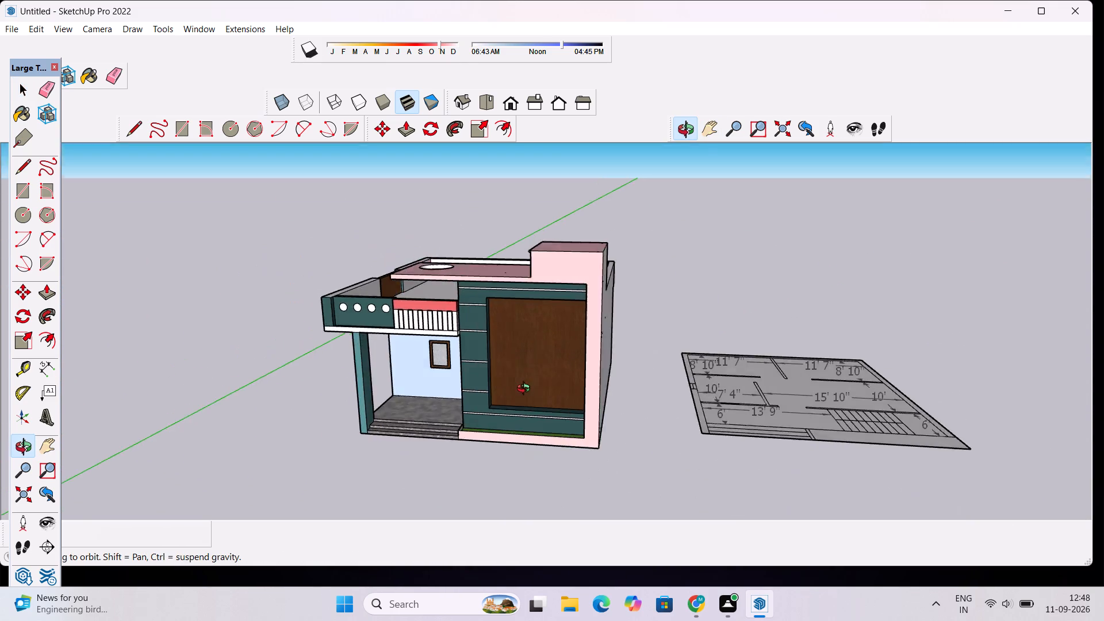
{"action": "left_click_drag", "start_coordinate": [526, 390], "coordinate": [534, 382]}
{"action": "scroll", "coordinate": [549, 361], "scroll_direction": "down", "scroll_amount": 4}
{"action": "key", "text": "space"}
{"action": "key", "text": "space"}
{"action": "key", "text": "space"}
{"action": "key", "text": "space"}
{"action": "key", "text": "space"}
{"action": "key", "text": "space"}
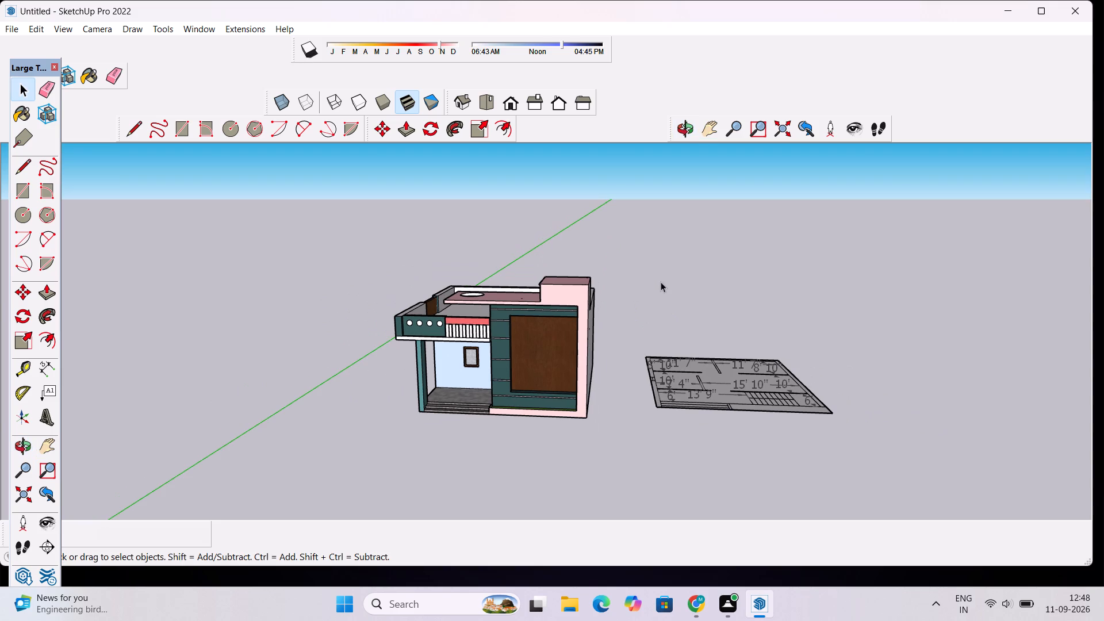
Save the model in the Downloads folder as "new house design" in SketchUp Models (*.skp) format.
{"action": "key", "text": "ctrl+s"}
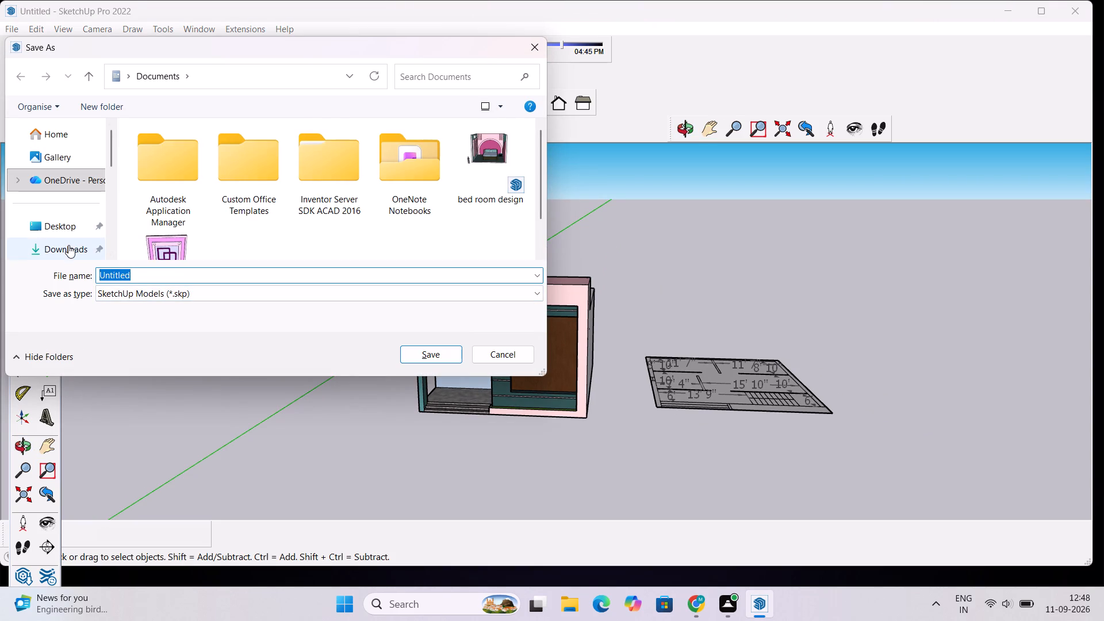
{"action": "left_click", "coordinate": [68, 245]}
{"action": "left_click", "coordinate": [148, 273]}
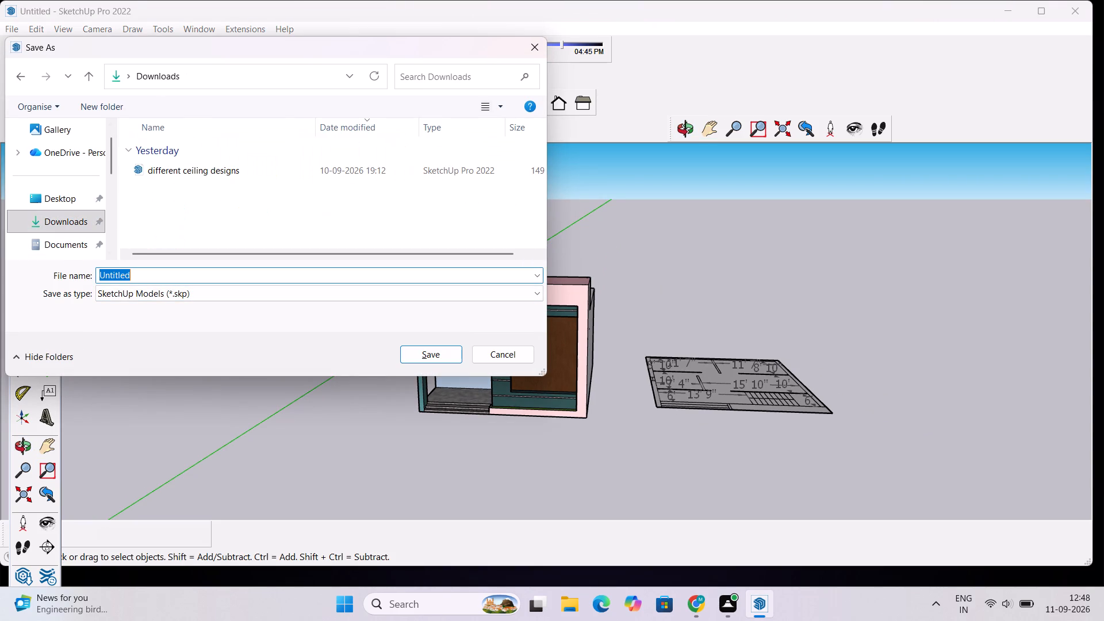
{"action": "key", "text": "BackSpace"}
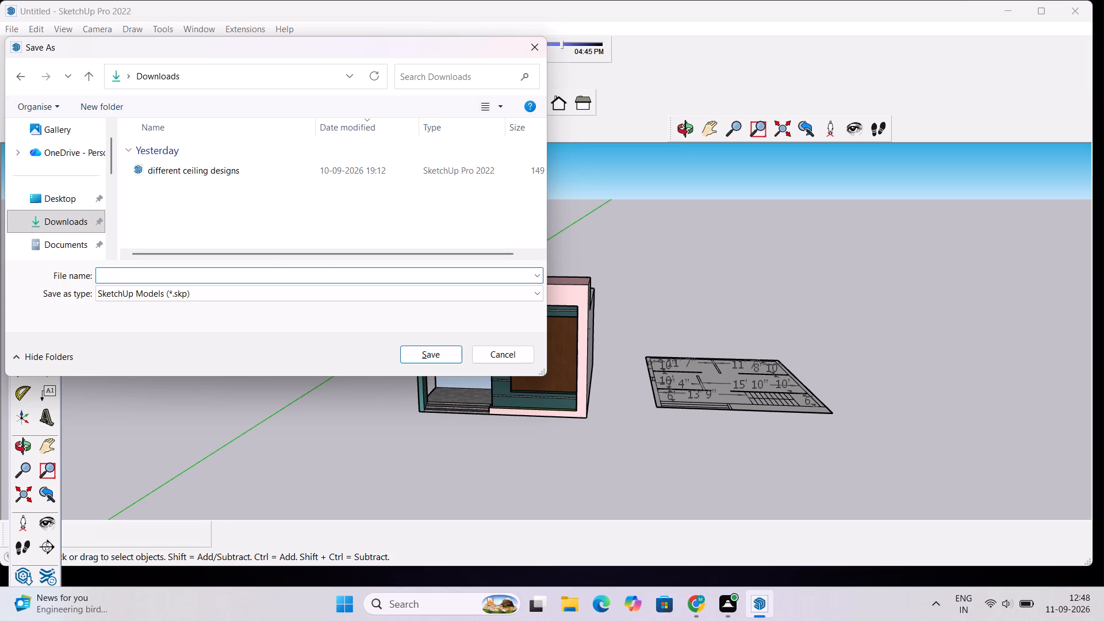
{"action": "type", "text": "ne"}
{"action": "type", "text": "w houd"}
{"action": "key", "text": "BackSpace"}
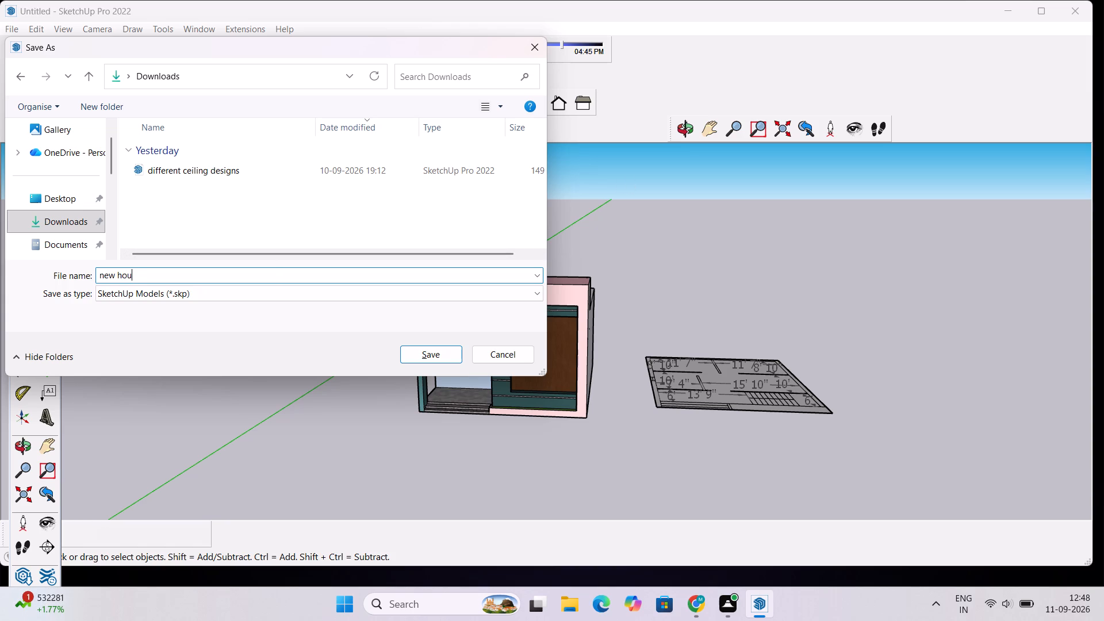
{"action": "type", "text": "se design"}
{"action": "left_click", "coordinate": [436, 355]}
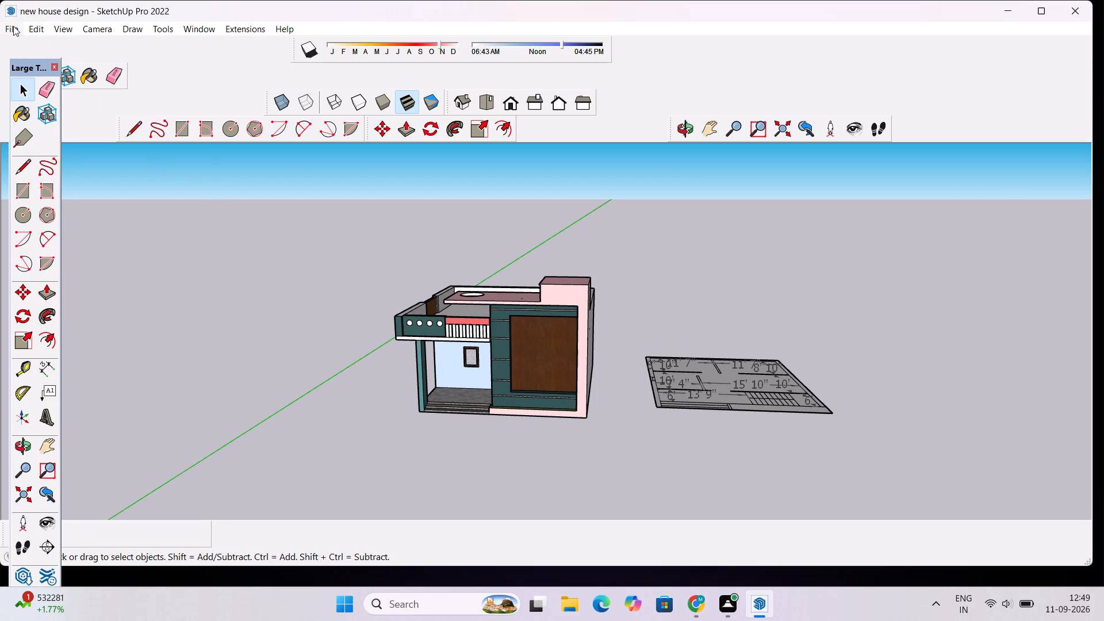
Export the current view as a 2D graphic PDF named "new house design pdf" in the Downloads folder.
{"action": "left_click", "coordinate": [13, 26]}
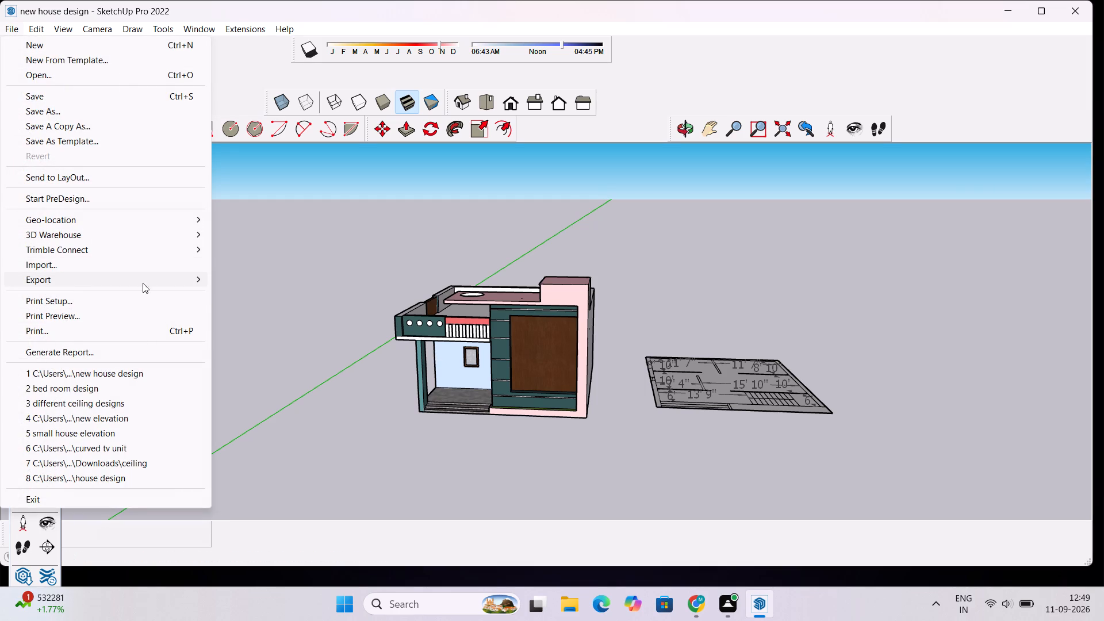
{"action": "left_click", "coordinate": [227, 297]}
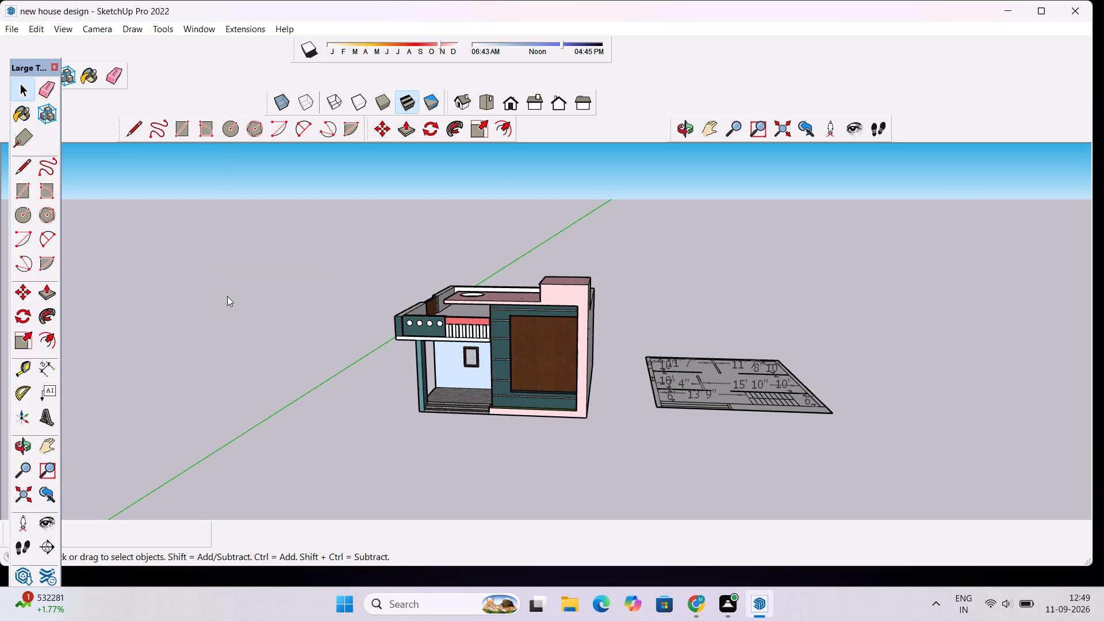
{"action": "left_click", "coordinate": [216, 275]}
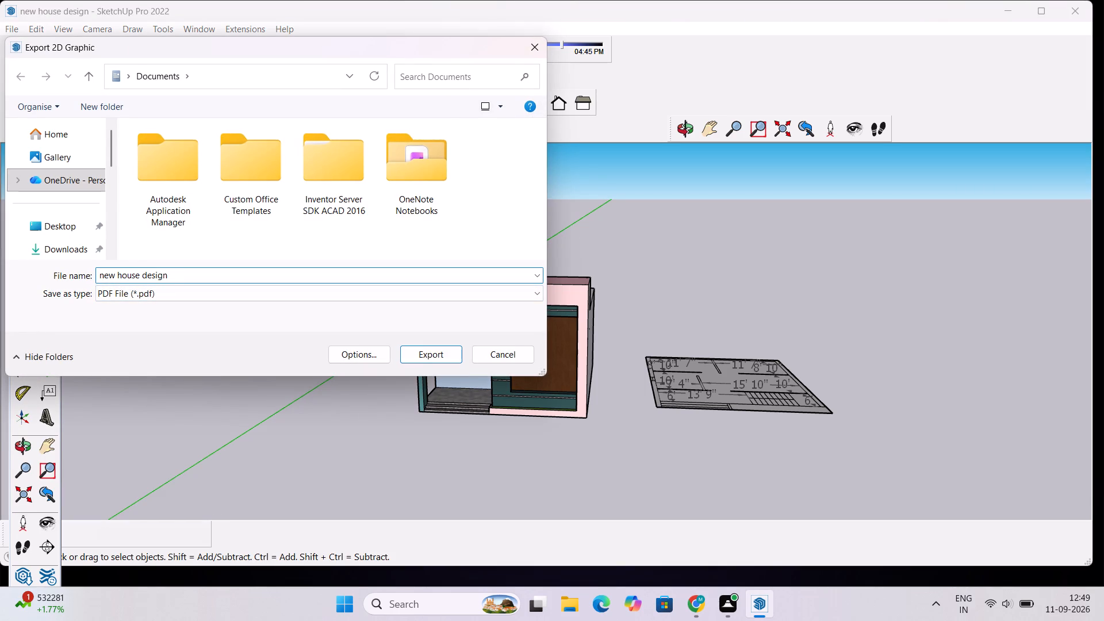
{"action": "left_click", "coordinate": [61, 246]}
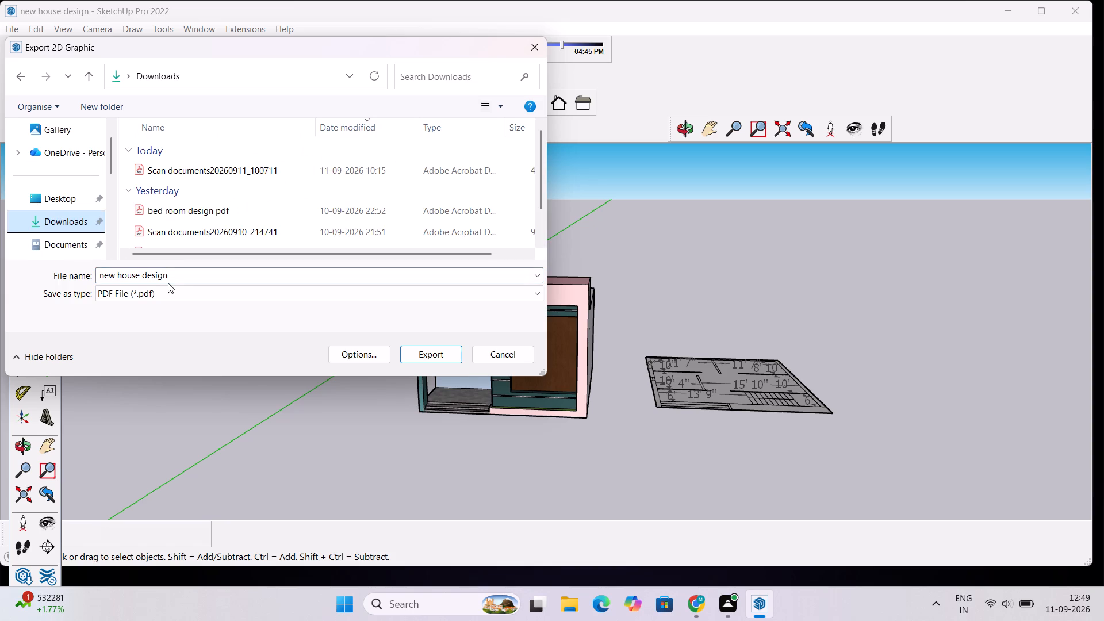
{"action": "left_click", "coordinate": [174, 276]}
{"action": "double_click", "coordinate": [174, 276]}
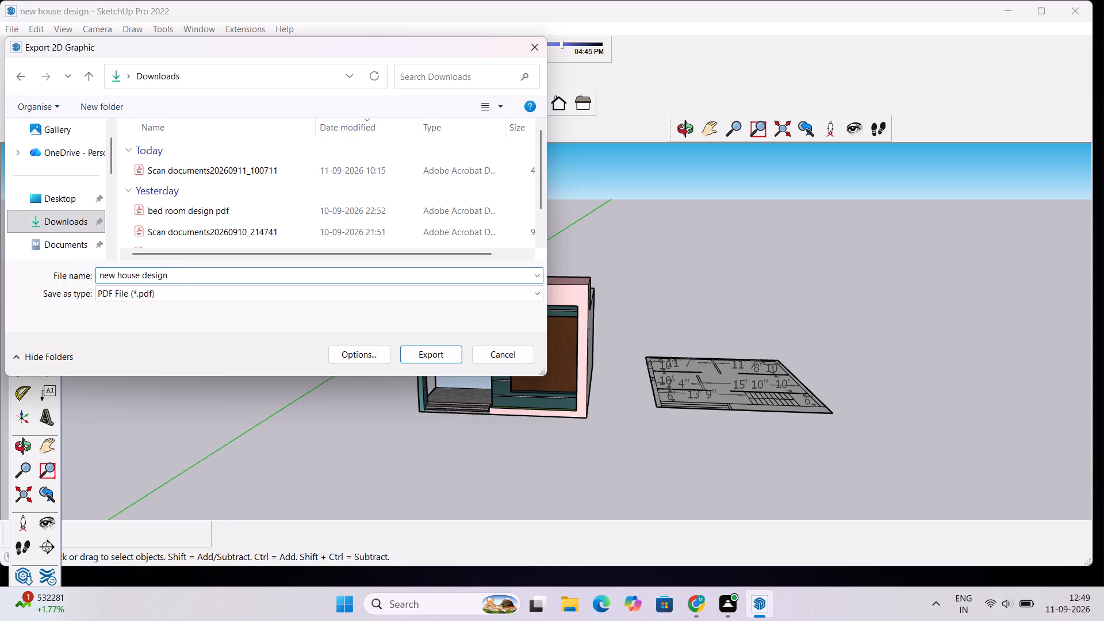
{"action": "key", "text": "space"}
{"action": "type", "text": "pdf"}
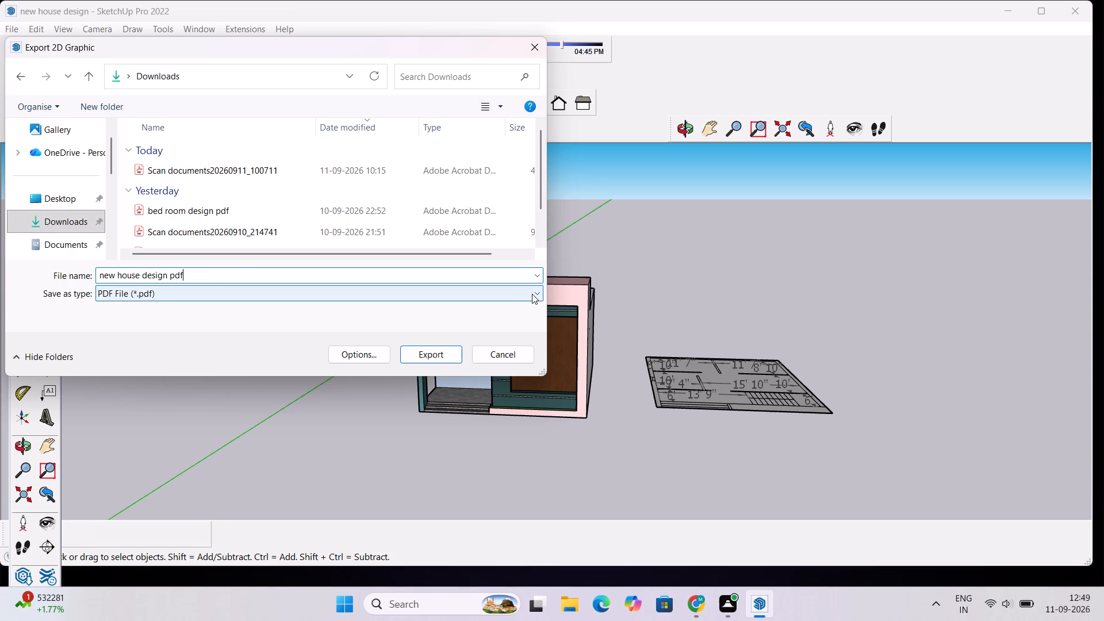
{"action": "left_click", "coordinate": [532, 294]}
{"action": "left_click", "coordinate": [144, 297]}
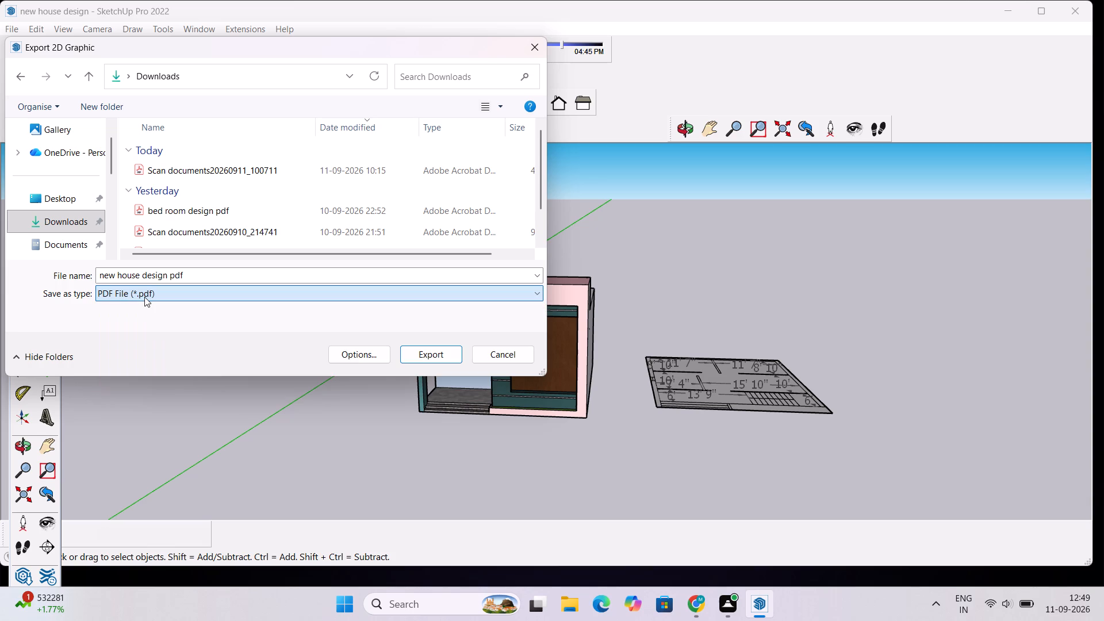
{"action": "left_click", "coordinate": [421, 355]}
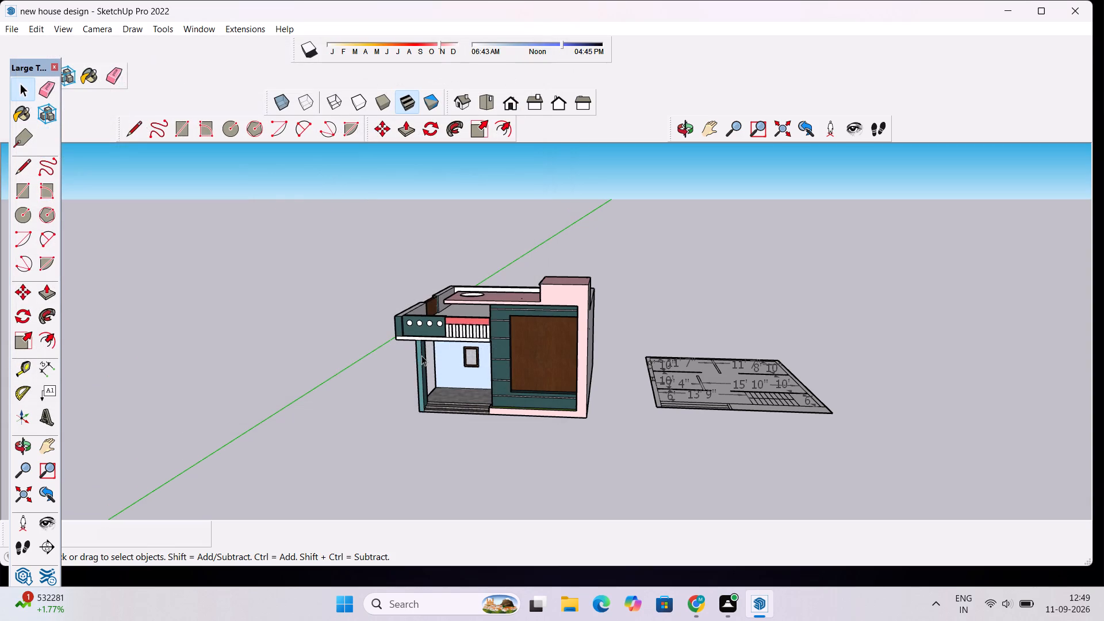